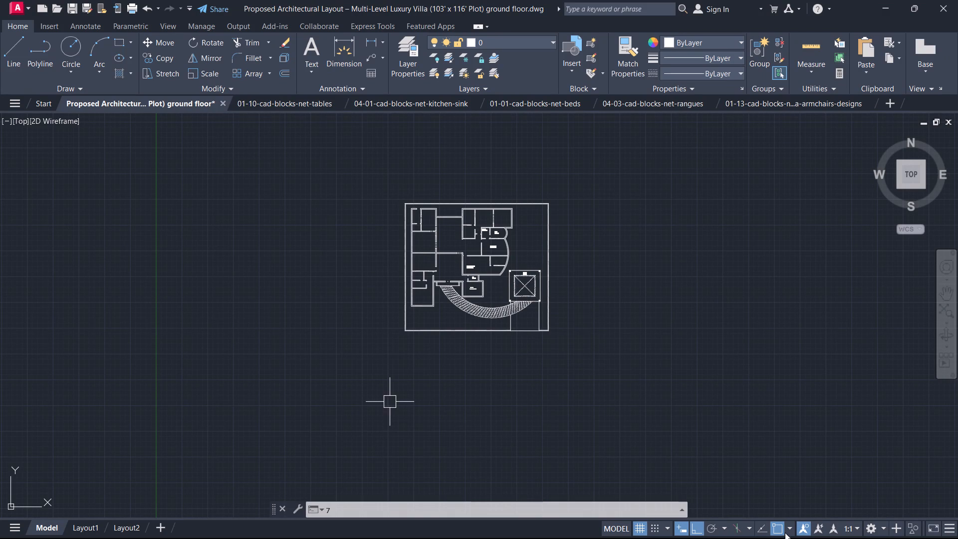
# Examine the ground floor plan from the entrance stair, study and southwest rooms up to the unlabelled rooms north of DRESS and BATH.
pyautogui.scroll(2, 490, 320)
pyautogui.moveTo(489, 315); pyautogui.dragTo(535, 377, button='middle')
pyautogui.scroll(1, 506, 335)
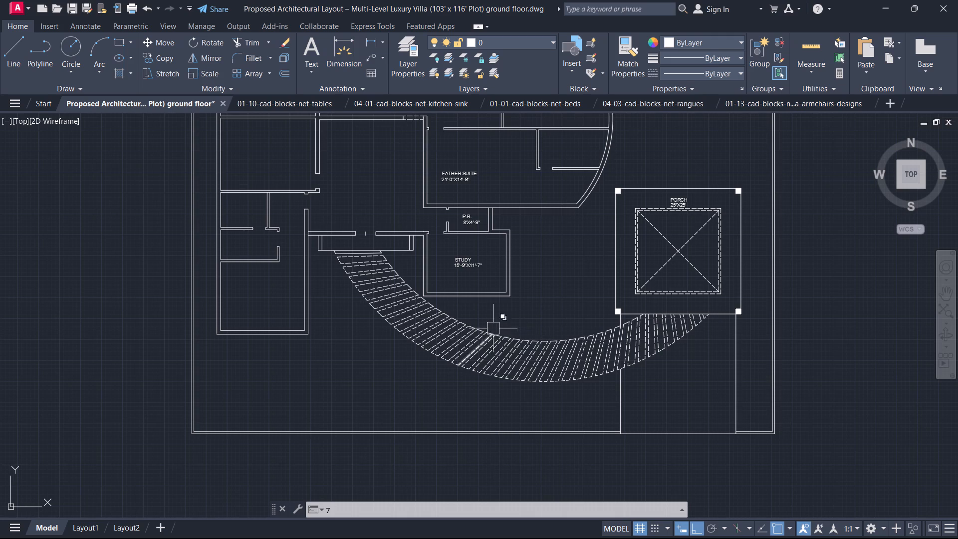
pyautogui.scroll(1, 321, 243)
pyautogui.moveTo(321, 243); pyautogui.dragTo(361, 277, button='middle')
pyautogui.scroll(1, 348, 263)
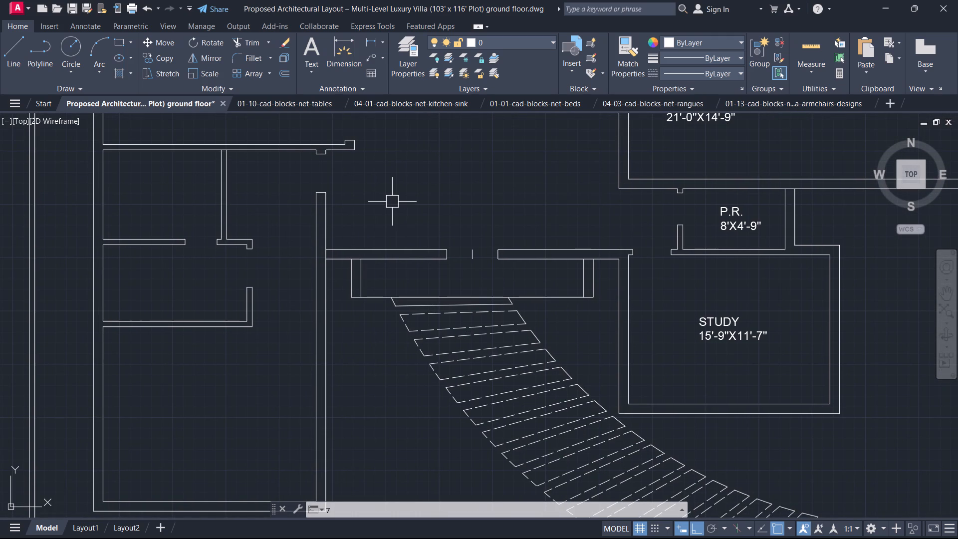
pyautogui.scroll(-1, 404, 184)
pyautogui.moveTo(413, 221); pyautogui.dragTo(395, 379, button='middle')
pyautogui.scroll(1, 403, 270)
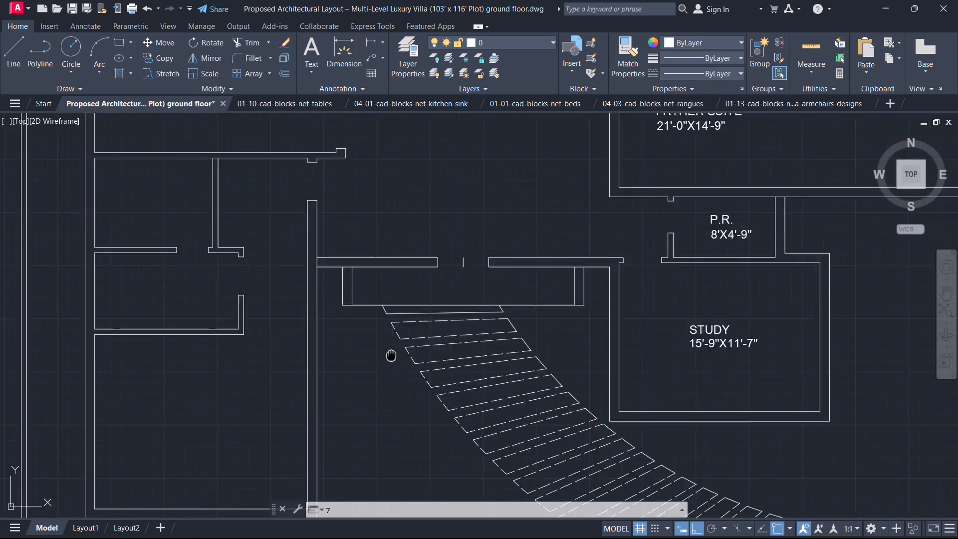
pyautogui.moveTo(395, 379); pyautogui.dragTo(601, 301, button='middle')
pyautogui.scroll(-1, 601, 302)
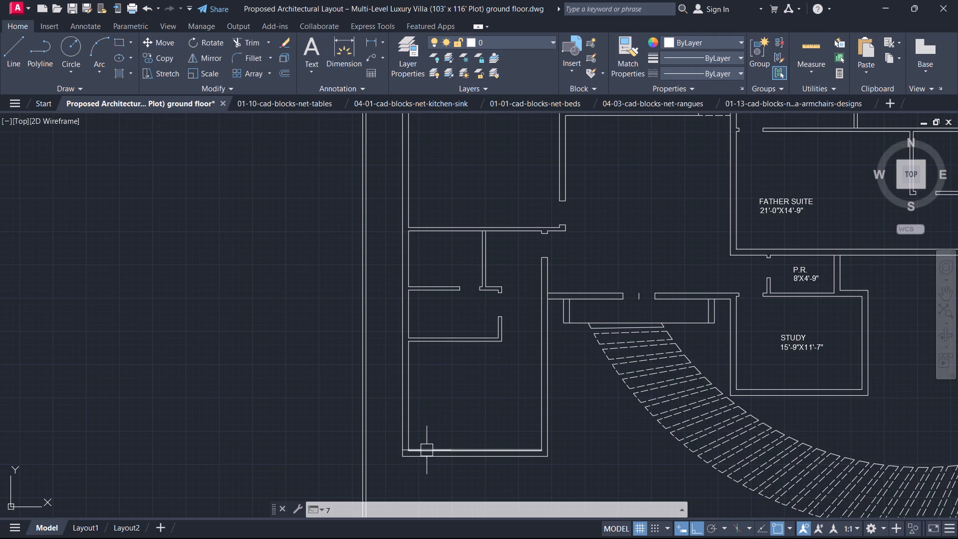
pyautogui.scroll(-3, 493, 422)
pyautogui.moveTo(495, 422); pyautogui.dragTo(463, 323, button='middle')
pyautogui.scroll(2, 586, 290)
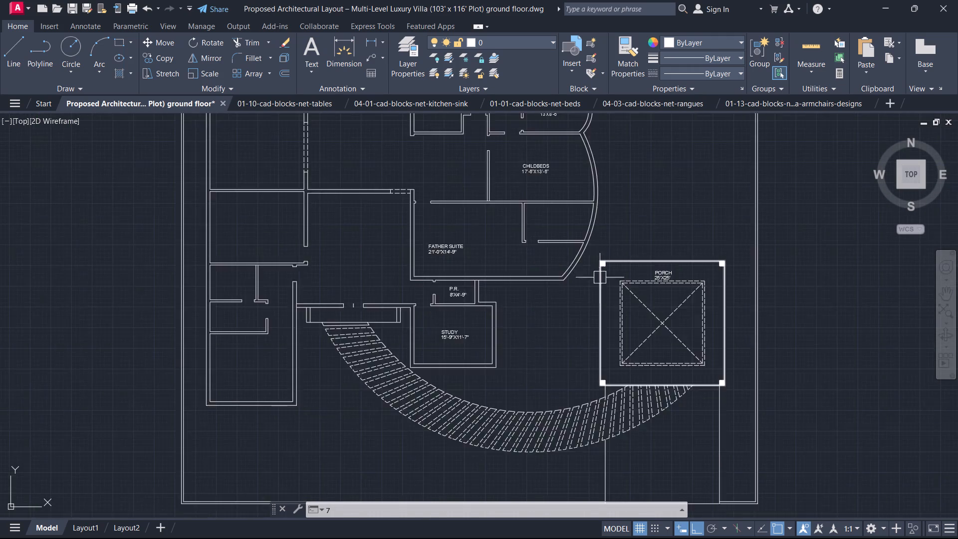
pyautogui.scroll(1, 600, 278)
pyautogui.moveTo(420, 339); pyautogui.dragTo(484, 416, button='middle')
pyautogui.moveTo(492, 267); pyautogui.dragTo(549, 422, button='middle')
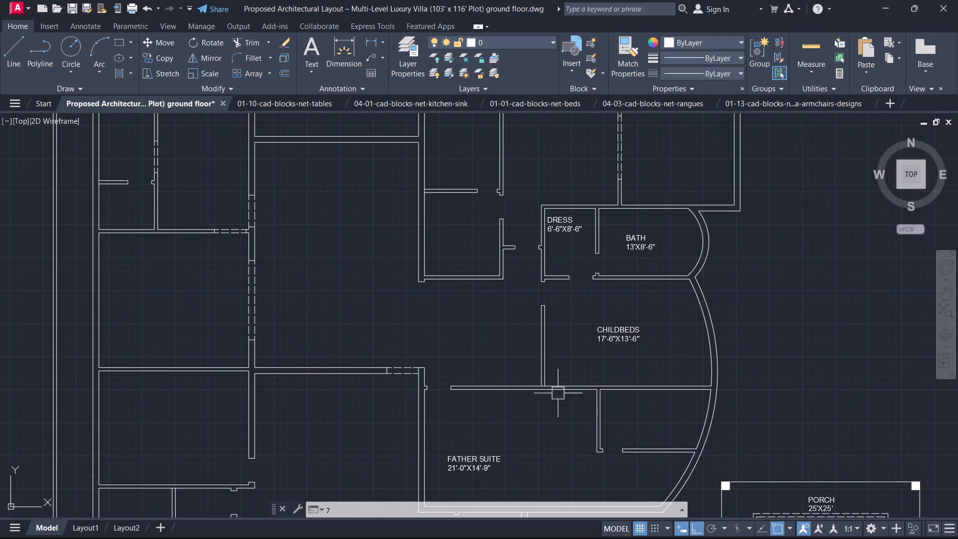
pyautogui.moveTo(562, 256); pyautogui.dragTo(538, 415, button='middle')
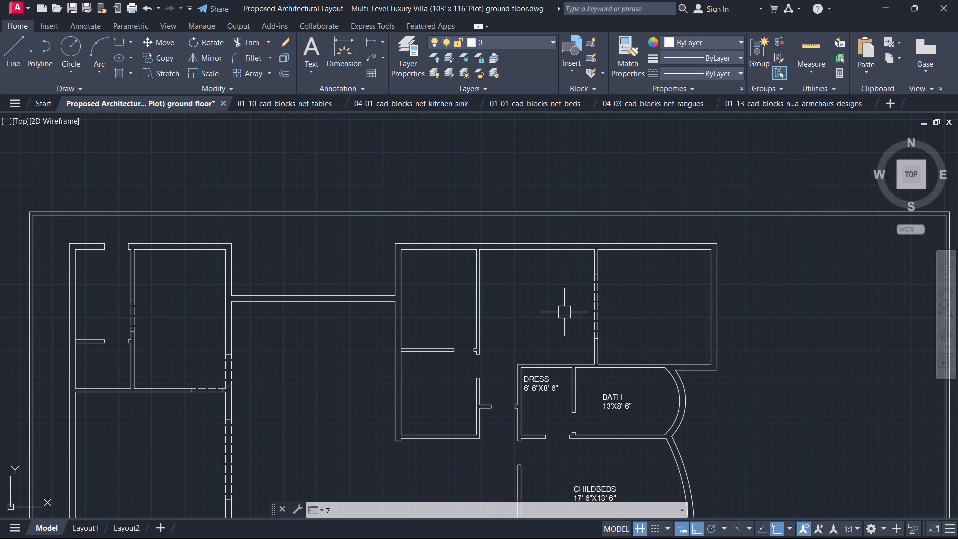
# Add a two-line text label reading MASTER SUITE and 14'-6"X14'-6" in the large room directly north of DRESS.
pyautogui.write('T')
pyautogui.press('space')
pyautogui.scroll(2, 504, 316)
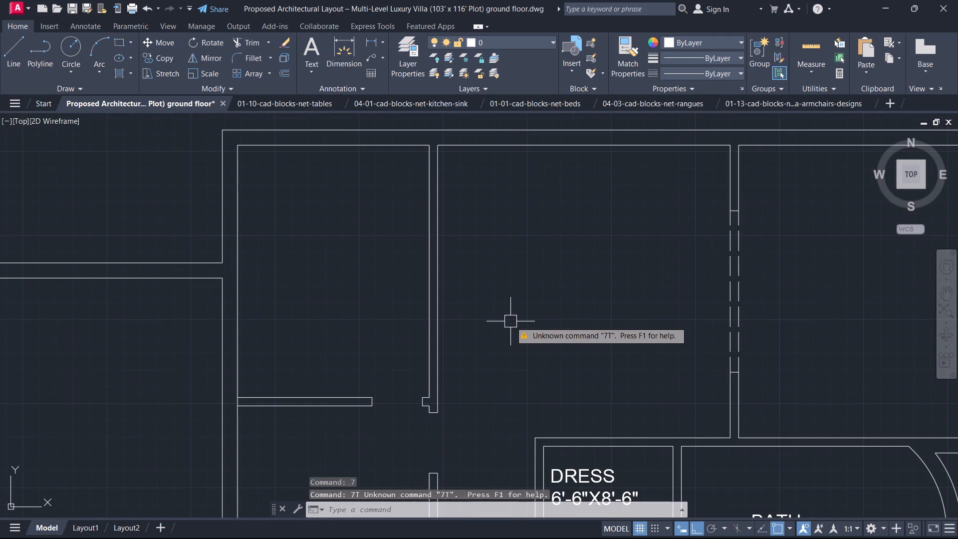
pyautogui.press('Escape')
pyautogui.write('T')
pyautogui.press('space')
pyautogui.click(511, 322)
pyautogui.click(672, 369)
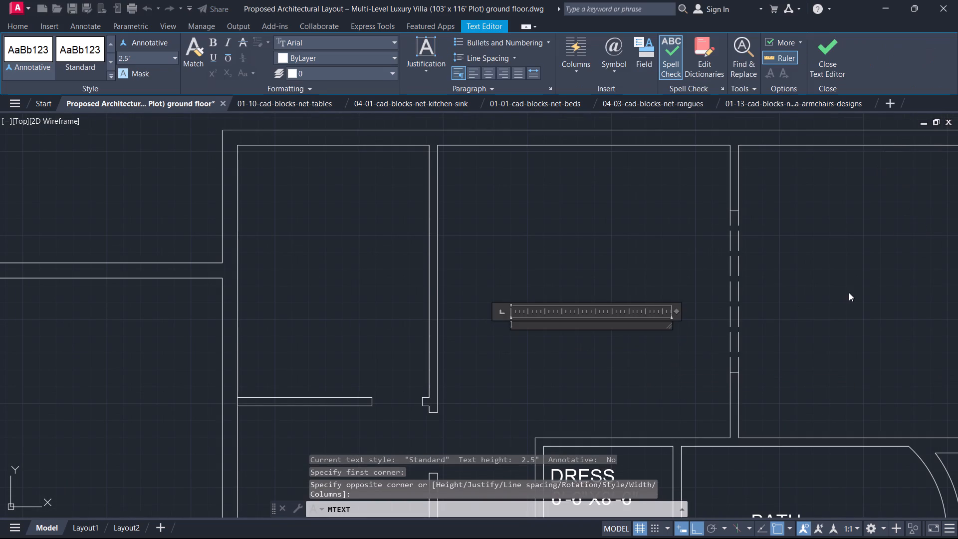
pyautogui.write('MAS')
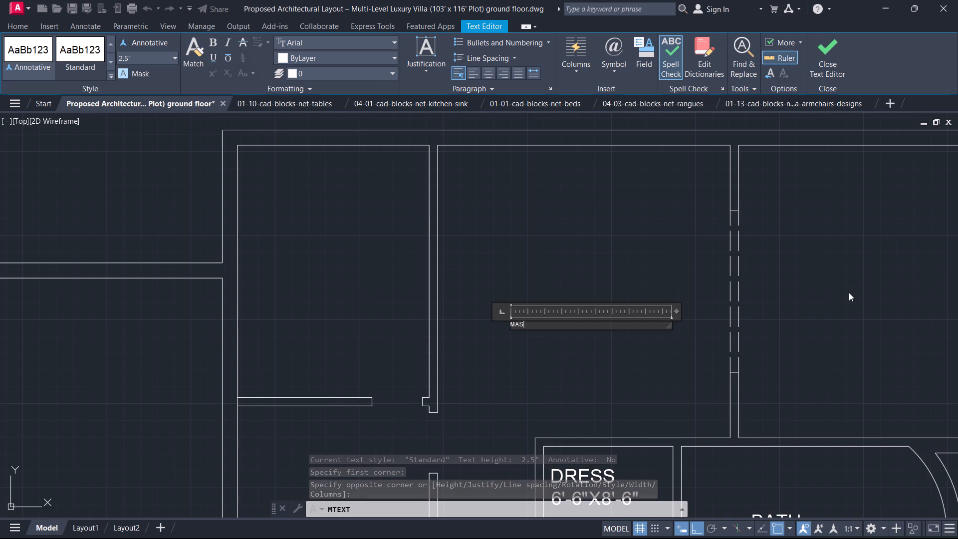
pyautogui.write('TER')
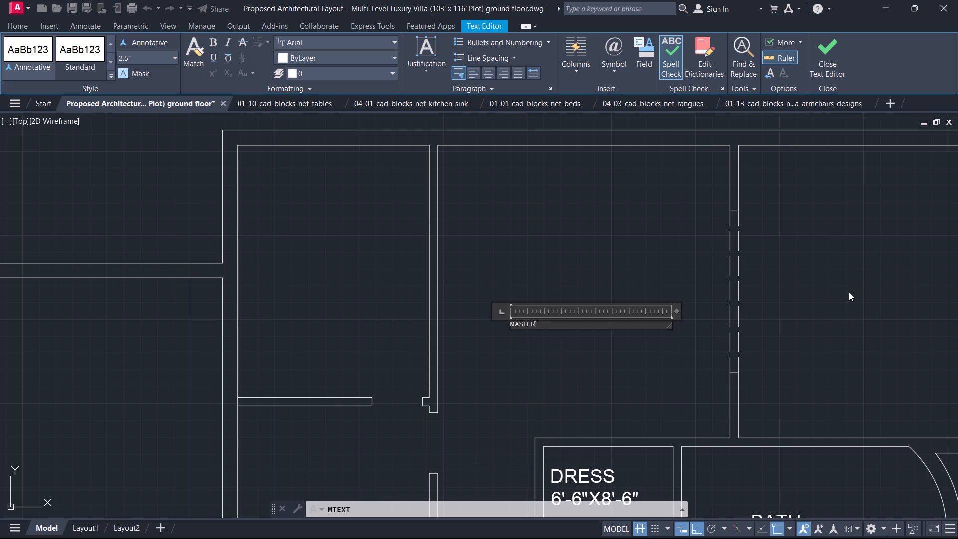
pyautogui.press('space')
pyautogui.write('SUITE')
pyautogui.press('Return')
pyautogui.write("14'")
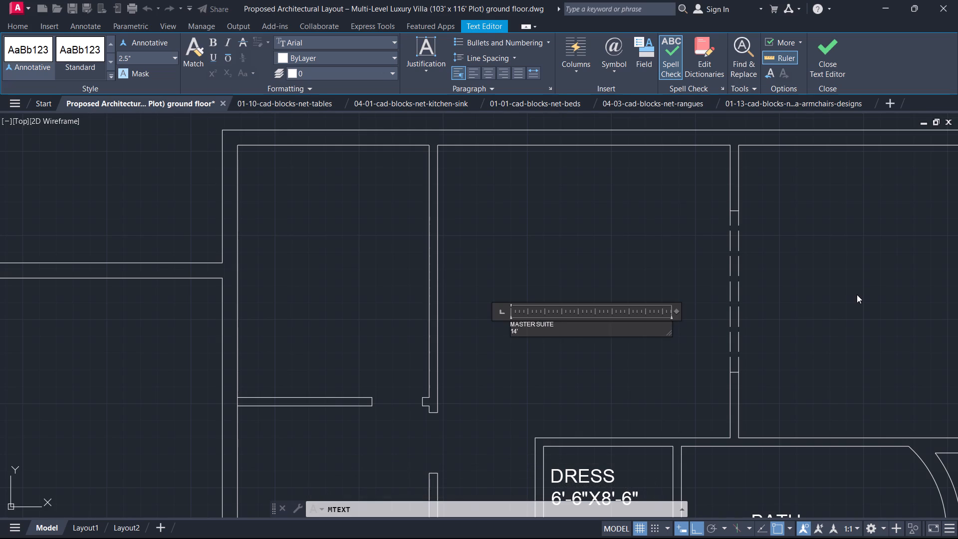
pyautogui.press('-')
pyautogui.press('6')
pyautogui.hotkey('shift', '"')
pyautogui.press('x')
pyautogui.write('14')
pyautogui.press("'")
pyautogui.press('-')
pyautogui.write('6"')
# Set the text height of the whole MASTER SUITE label to 8".
pyautogui.hotkey('ctrl', 'a')
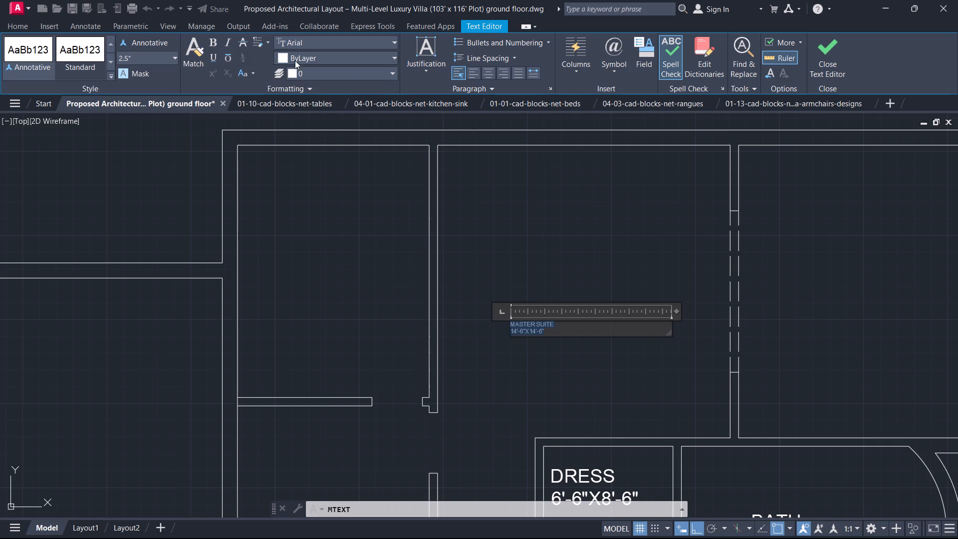
pyautogui.click(148, 58)
pyautogui.press('8')
pyautogui.press('Return')
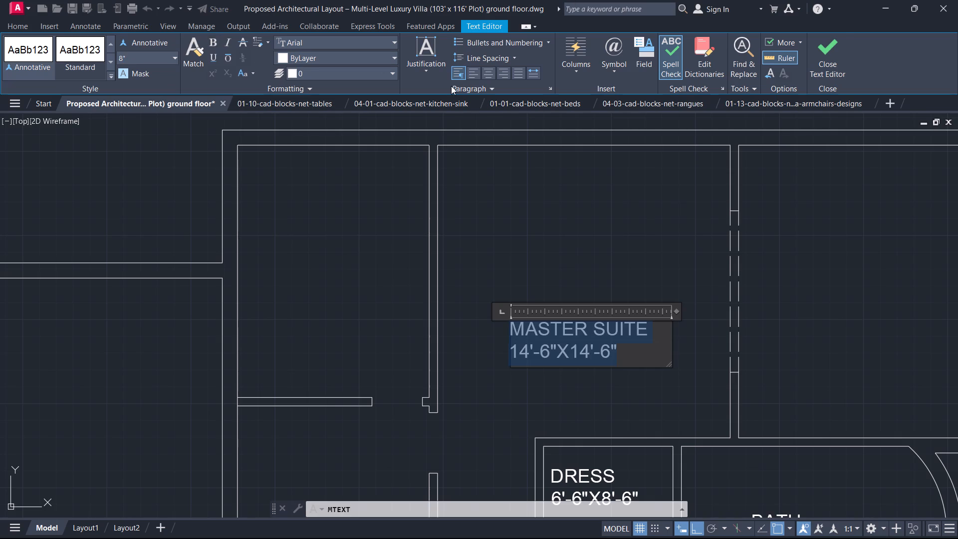
pyautogui.click(837, 54)
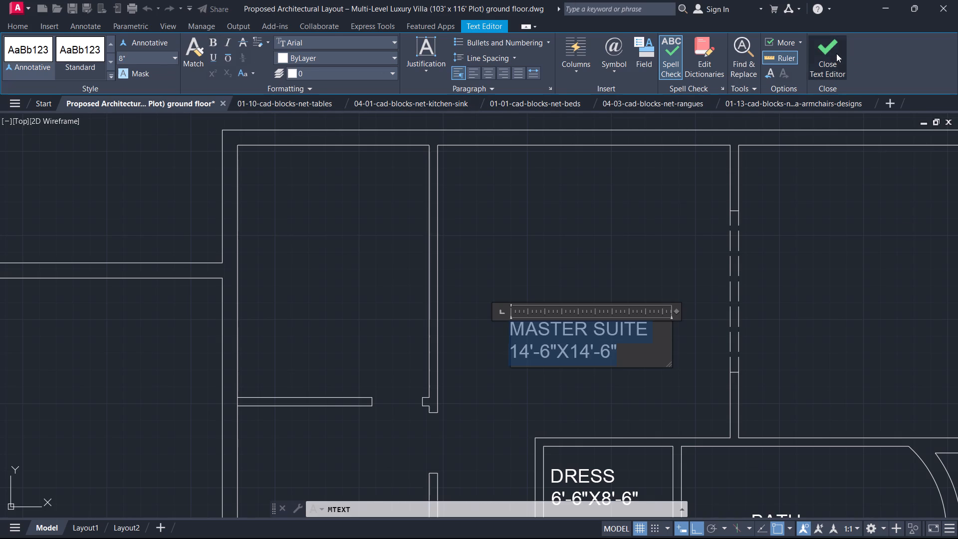
# Copy the MASTER SUITE label straight east into the adjoining room beyond the dashed wall opening.
pyautogui.scroll(-1, 618, 305)
pyautogui.moveTo(618, 305); pyautogui.dragTo(564, 236, button='middle')
pyautogui.click(543, 254)
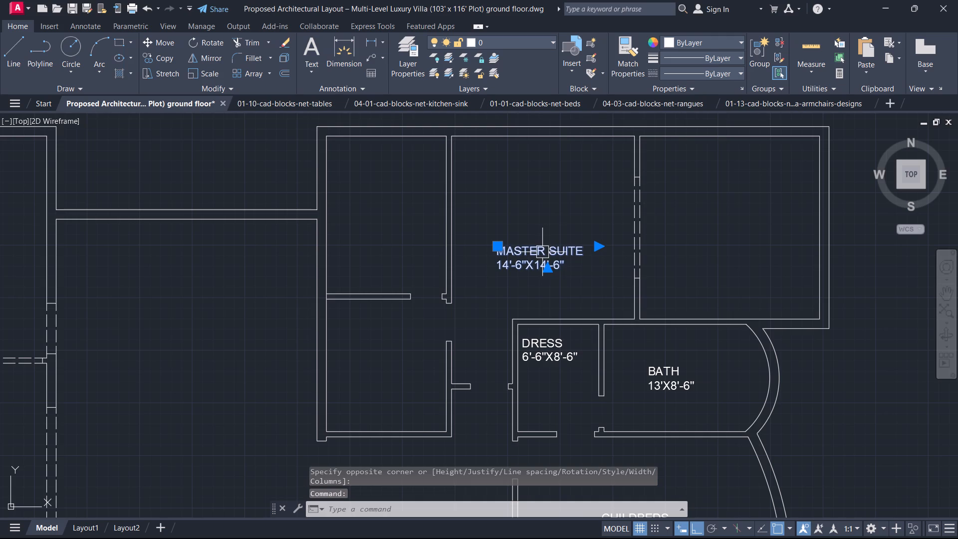
pyautogui.write('CO')
pyautogui.press('space')
pyautogui.moveTo(541, 251); pyautogui.dragTo(551, 251)
pyautogui.scroll(2, 723, 209)
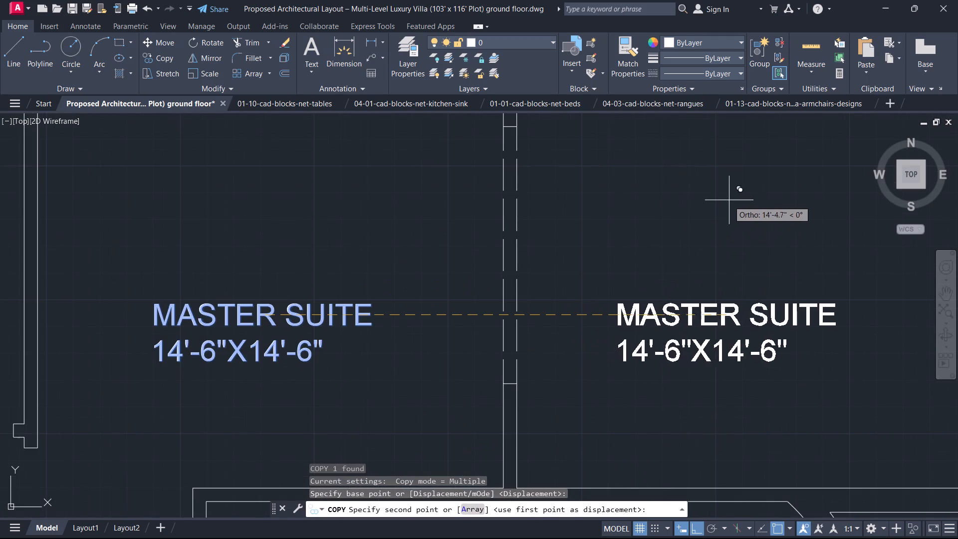
pyautogui.click(800, 241)
pyautogui.press('Escape')
# Edit the copied label in the east room, removing the MASTER SUITE line and changing the size to 14'-3"X14'-6".
pyautogui.doubleClick(779, 323)
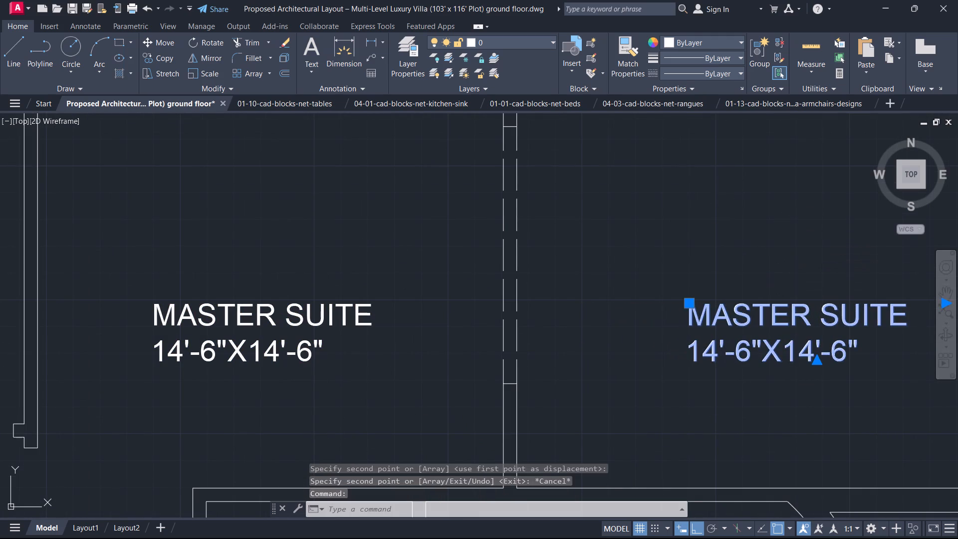
pyautogui.moveTo(922, 323); pyautogui.dragTo(216, 257)
pyautogui.press('BackSpace')
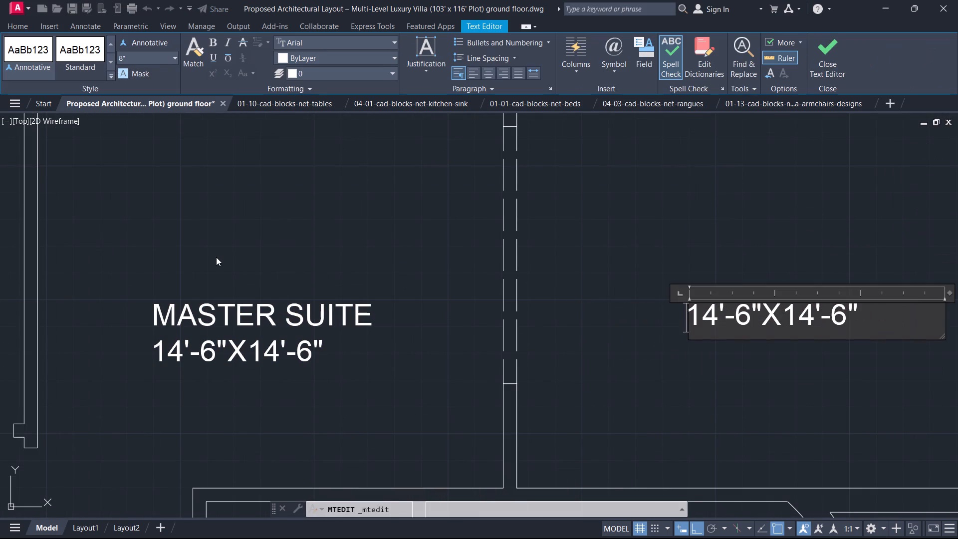
pyautogui.press('Right')
pyautogui.press('Right')
pyautogui.press('Right')
pyautogui.press('Right')
pyautogui.press('Right')
pyautogui.press('BackSpace')
pyautogui.press('3')
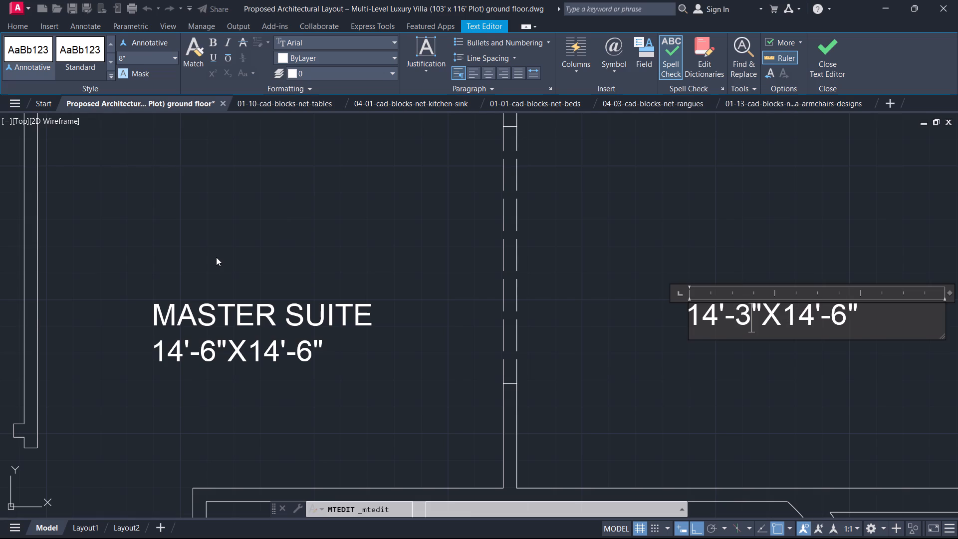
pyautogui.click(824, 37)
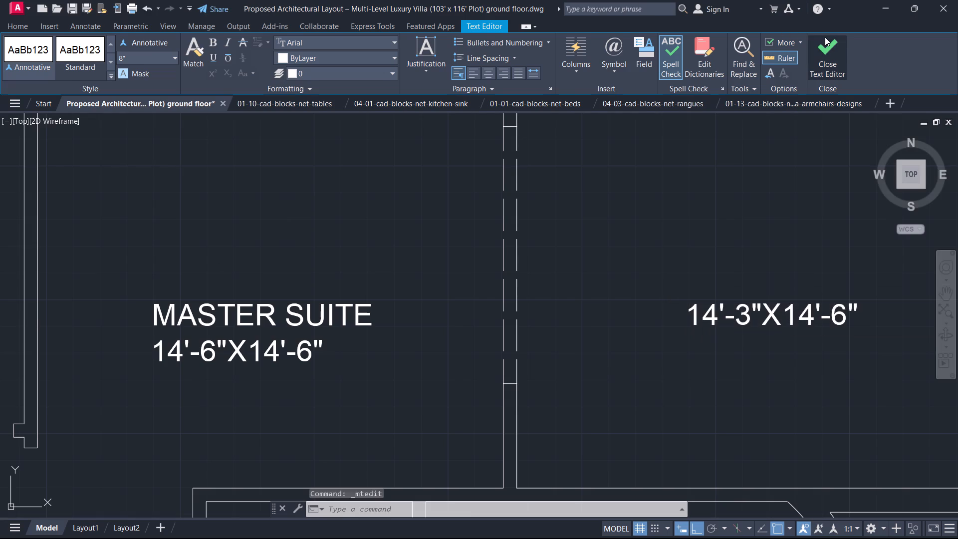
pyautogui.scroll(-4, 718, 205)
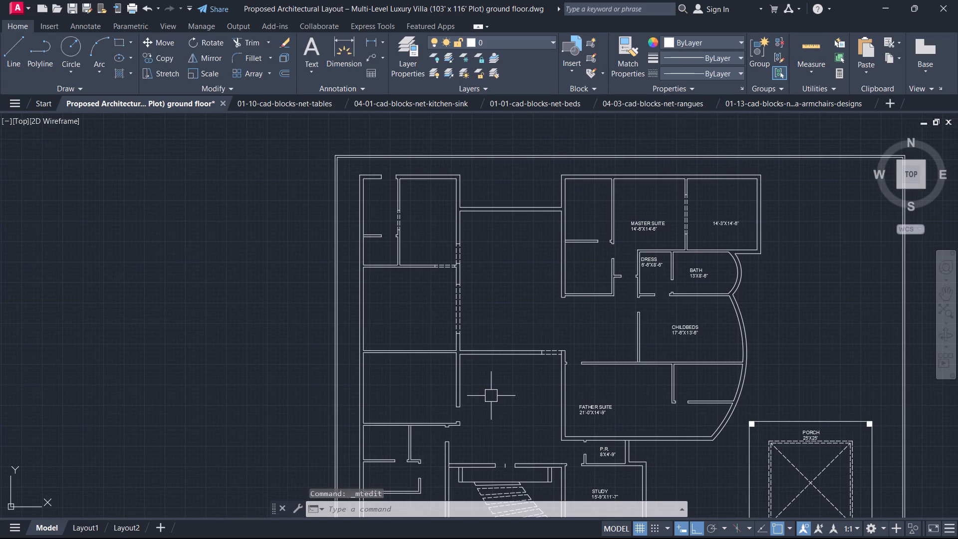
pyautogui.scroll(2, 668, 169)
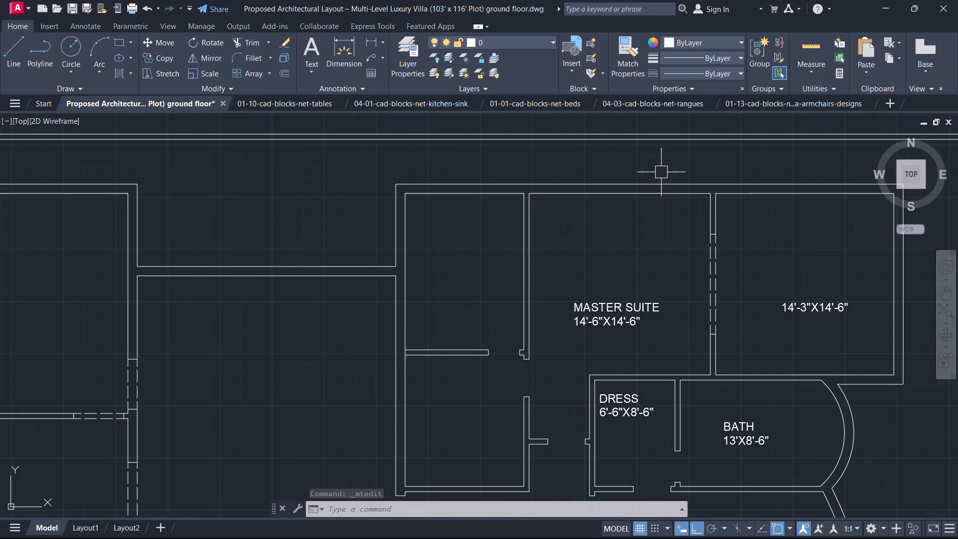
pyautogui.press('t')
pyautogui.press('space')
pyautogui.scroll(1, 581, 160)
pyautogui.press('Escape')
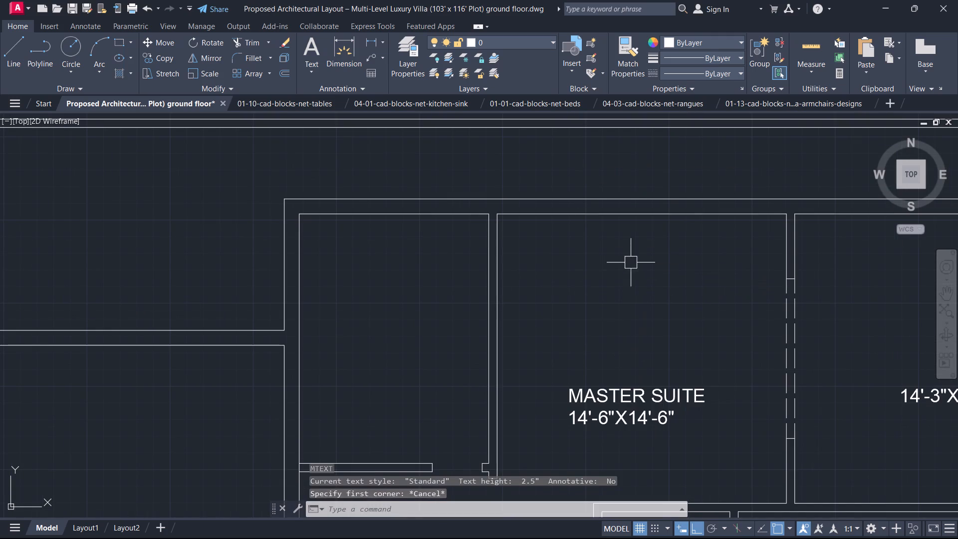
# Add a one-line text label reading PASSAGE 4'-0" WIDE in the strip directly north of MASTER SUITE.
pyautogui.press('t')
pyautogui.press('space')
pyautogui.click(579, 141)
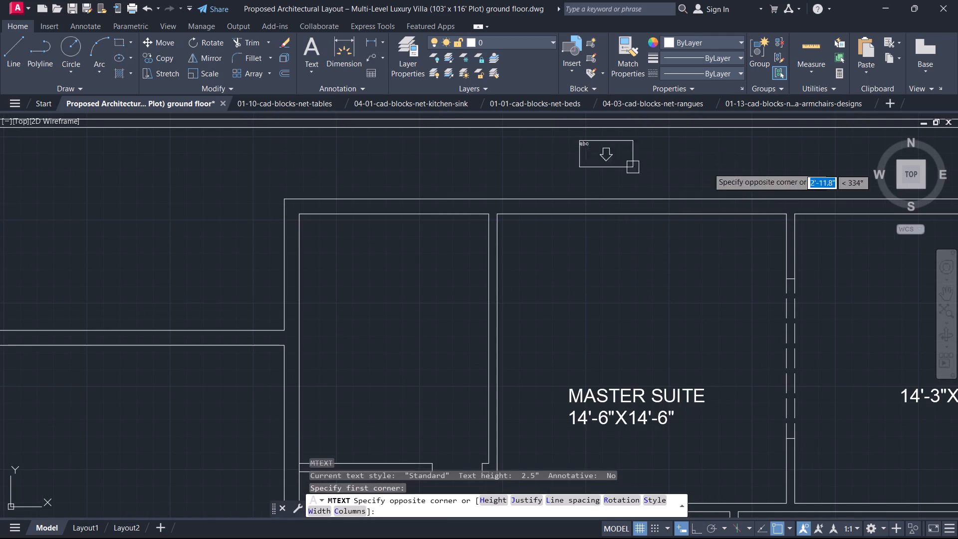
pyautogui.click(842, 184)
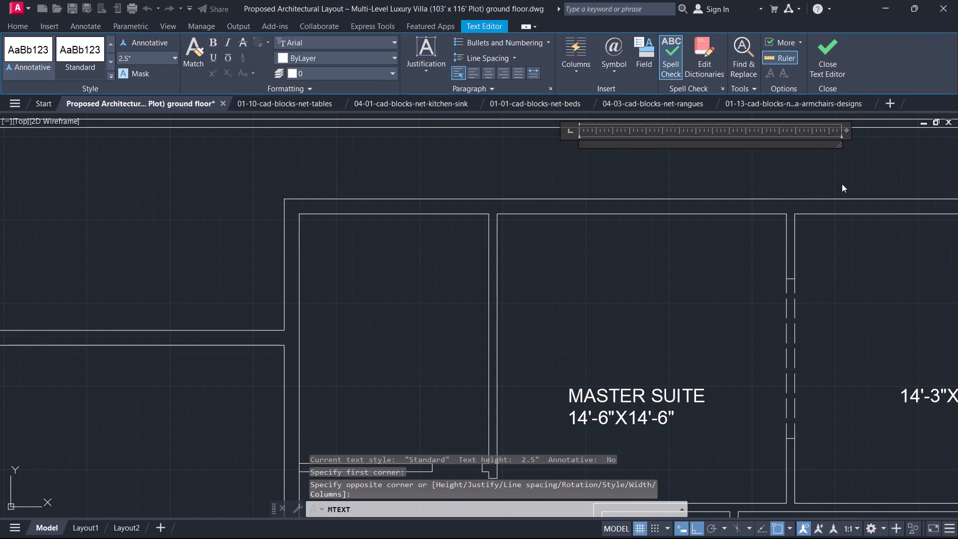
pyautogui.write('PASS')
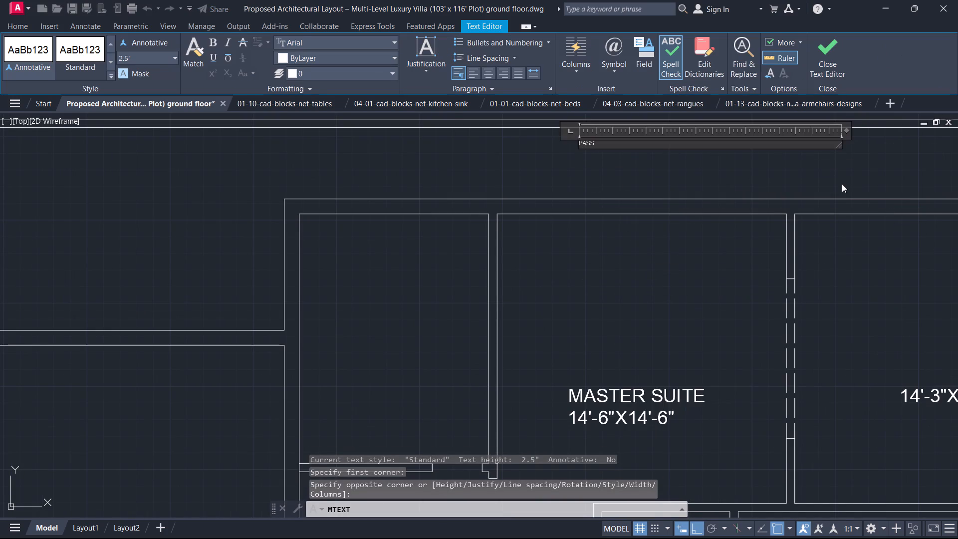
pyautogui.write('AGE')
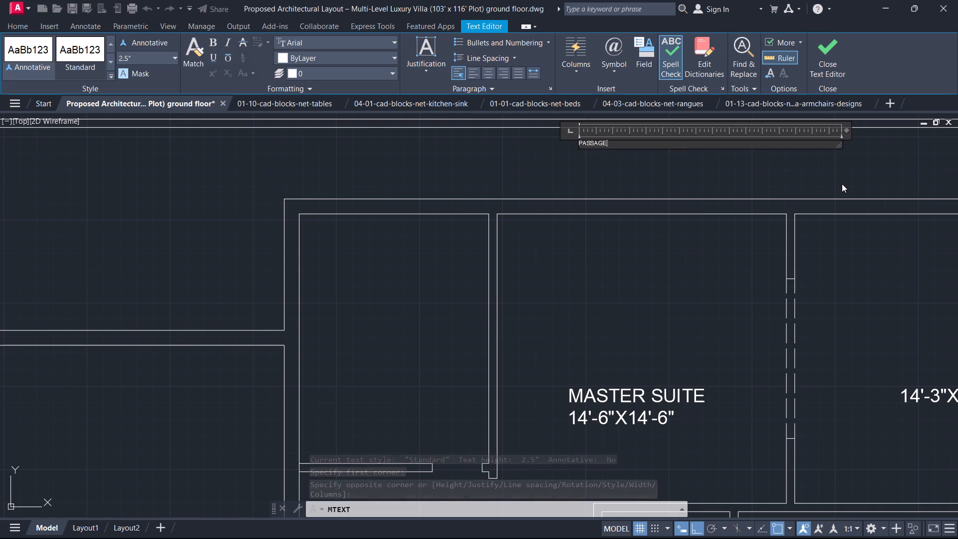
pyautogui.press('space')
pyautogui.write("4'-0")
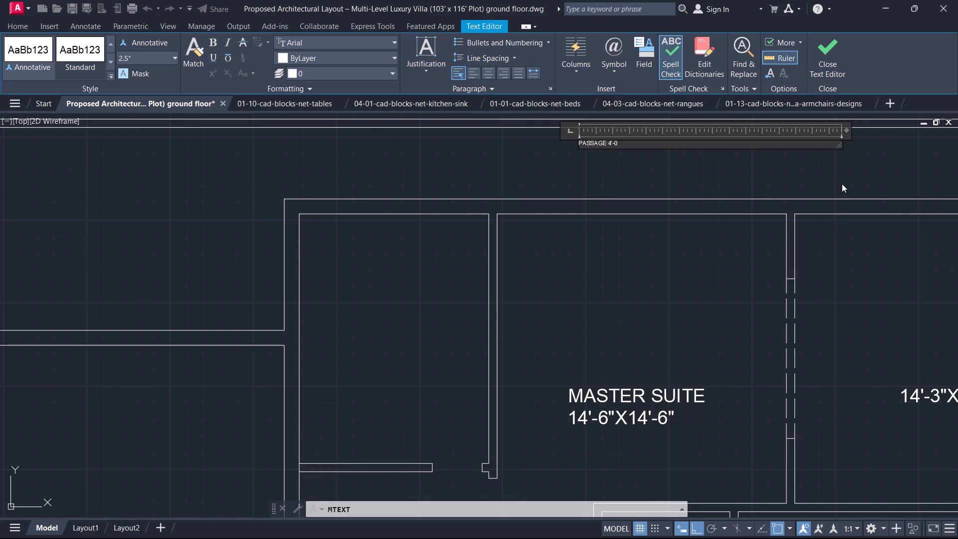
pyautogui.hotkey('shift', '"')
pyautogui.press('space')
pyautogui.write('WIDE')
# Set the text height of the whole PASSAGE 4'-0" WIDE label to 8".
pyautogui.hotkey('shift', 'Left')
pyautogui.hotkey('shift', 'Left')
pyautogui.hotkey('shift', 'Left')
pyautogui.hotkey('shift', 'Left')
pyautogui.hotkey('shift', 'Left')
pyautogui.hotkey('shift', 'Left')
pyautogui.hotkey('shift', 'Left')
pyautogui.hotkey('shift', 'Left')
pyautogui.hotkey('shift', 'Left')
pyautogui.hotkey('shift', 'Left')
pyautogui.hotkey('shift', 'Left')
pyautogui.hotkey('shift', 'Left')
pyautogui.hotkey('shift', 'Left')
pyautogui.hotkey('shift', 'Left')
pyautogui.hotkey('shift', 'Left')
pyautogui.hotkey('shift', 'Left')
pyautogui.hotkey('shift', 'Left')
pyautogui.hotkey('shift', 'Left')
pyautogui.hotkey('shift', 'Left')
pyautogui.hotkey('shift', 'Left')
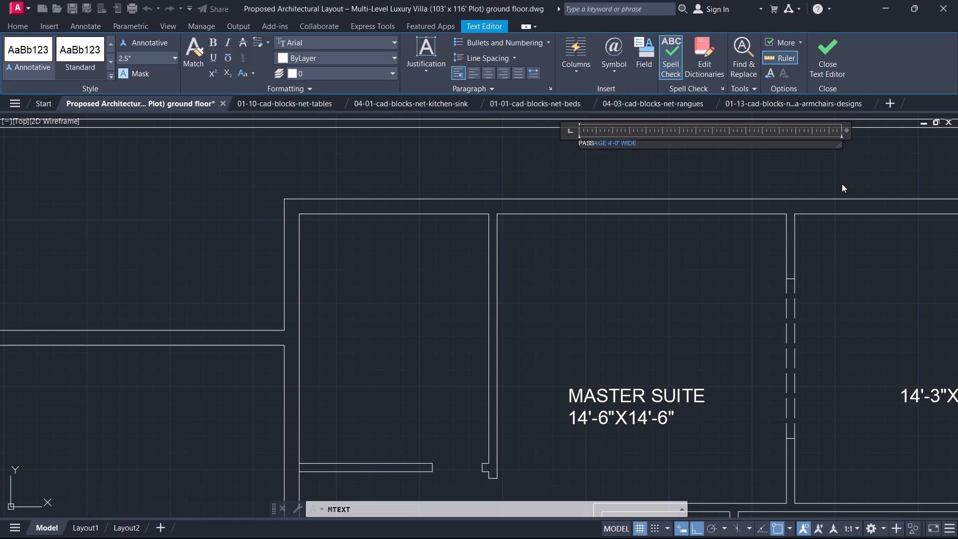
pyautogui.click(161, 59)
pyautogui.press('8')
pyautogui.press('Return')
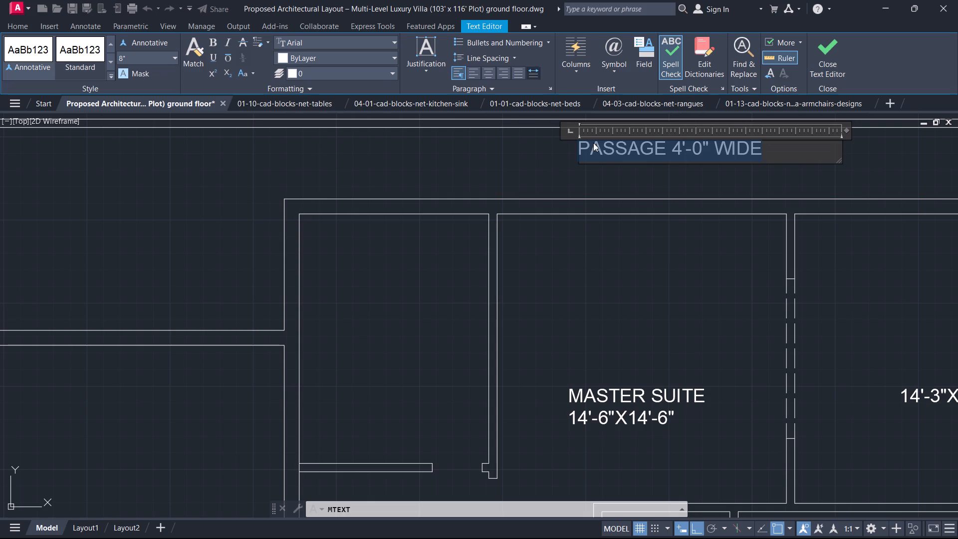
pyautogui.moveTo(815, 64); pyautogui.dragTo(804, 81)
pyautogui.click(833, 44)
# Move the PASSAGE 4'-0" WIDE label straight south by about 11", keeping it between the boundary and the building wall.
pyautogui.scroll(3, 704, 163)
pyautogui.moveTo(700, 162); pyautogui.dragTo(694, 186, button='middle')
pyautogui.scroll(-1, 688, 205)
pyautogui.click(658, 164)
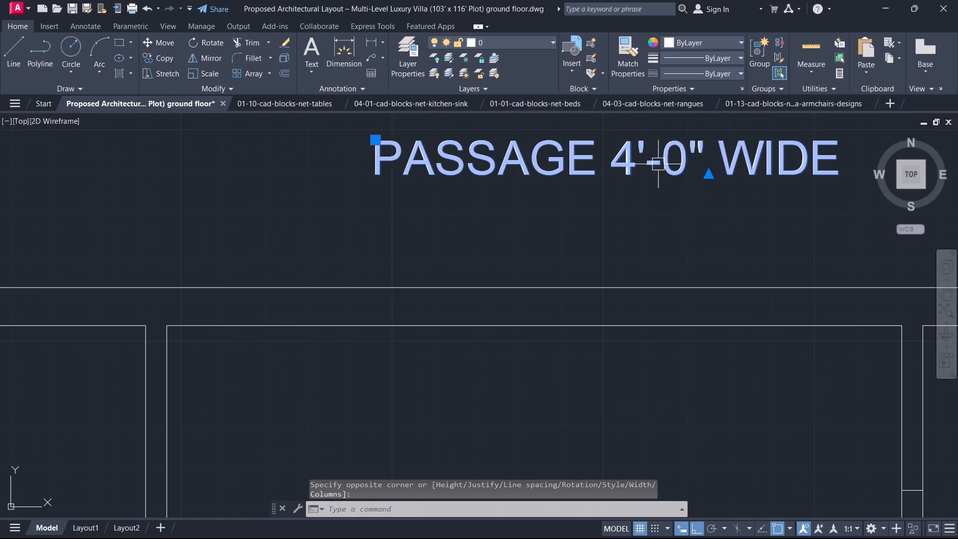
pyautogui.write('M')
pyautogui.press('space')
pyautogui.moveTo(630, 159); pyautogui.dragTo(630, 164)
pyautogui.click(639, 205)
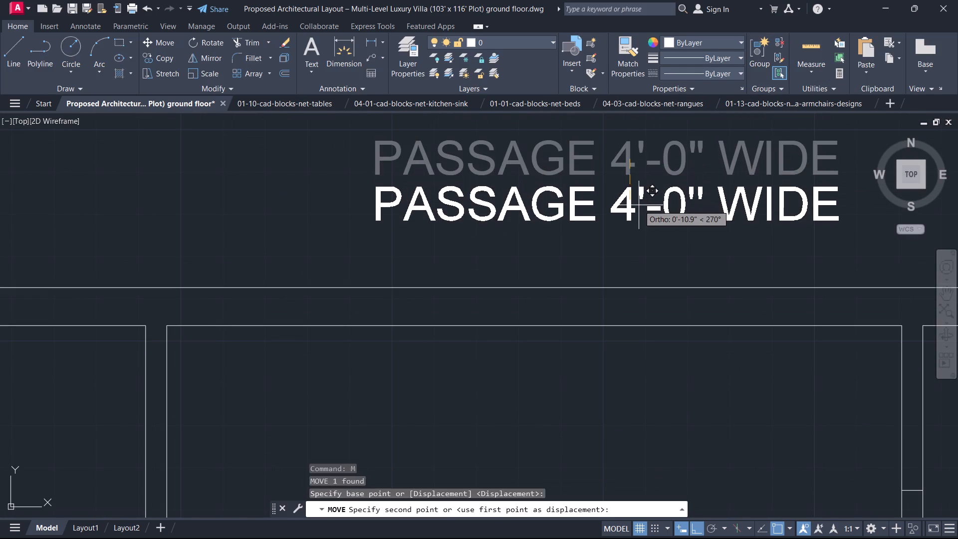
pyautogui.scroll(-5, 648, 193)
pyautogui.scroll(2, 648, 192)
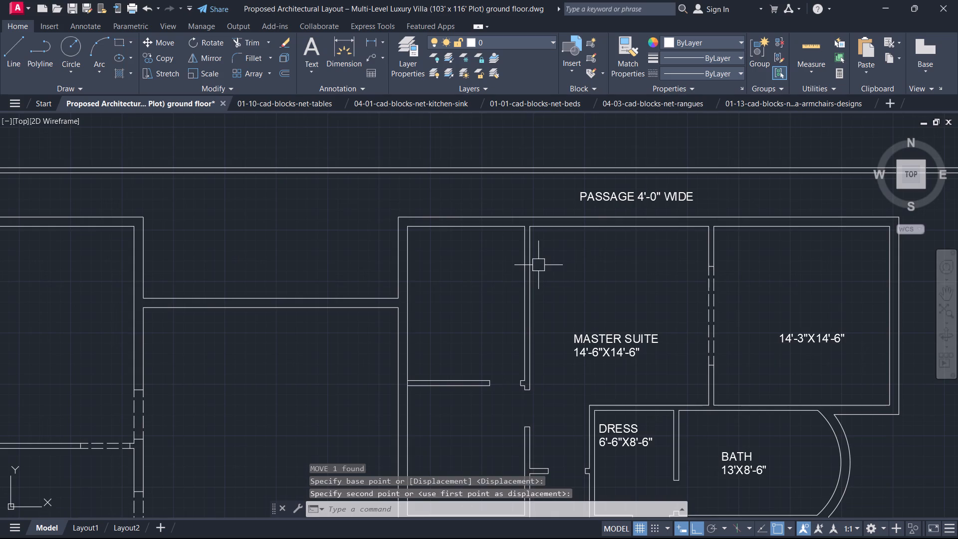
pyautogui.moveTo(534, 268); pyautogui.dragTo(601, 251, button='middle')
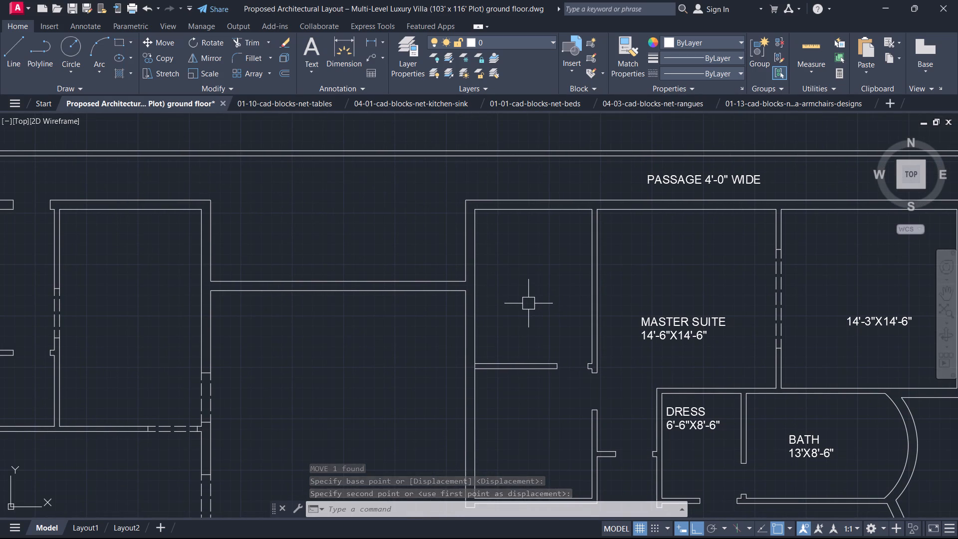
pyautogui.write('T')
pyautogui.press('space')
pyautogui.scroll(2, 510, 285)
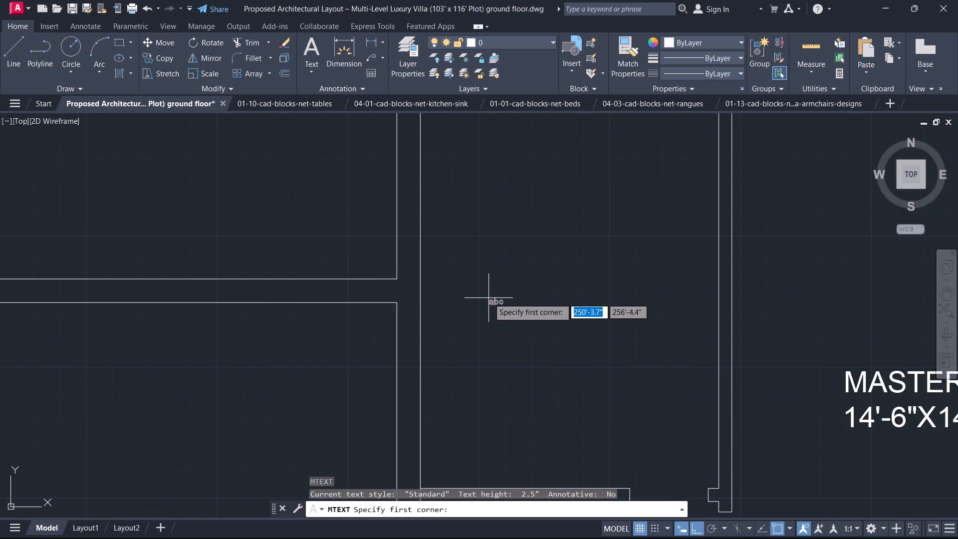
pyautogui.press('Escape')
# Trim the wall line crossing the west end of the short partition in the area west of MASTER SUITE.
pyautogui.moveTo(531, 353); pyautogui.dragTo(556, 216, button='middle')
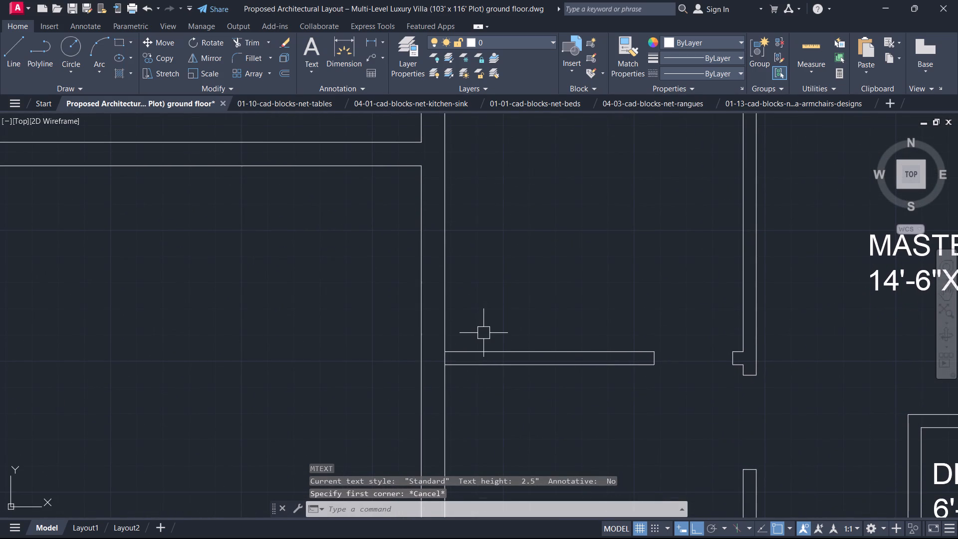
pyautogui.press('t')
pyautogui.press('r')
pyautogui.press('space')
pyautogui.scroll(2, 476, 341)
pyautogui.click(419, 366)
pyautogui.press('Escape')
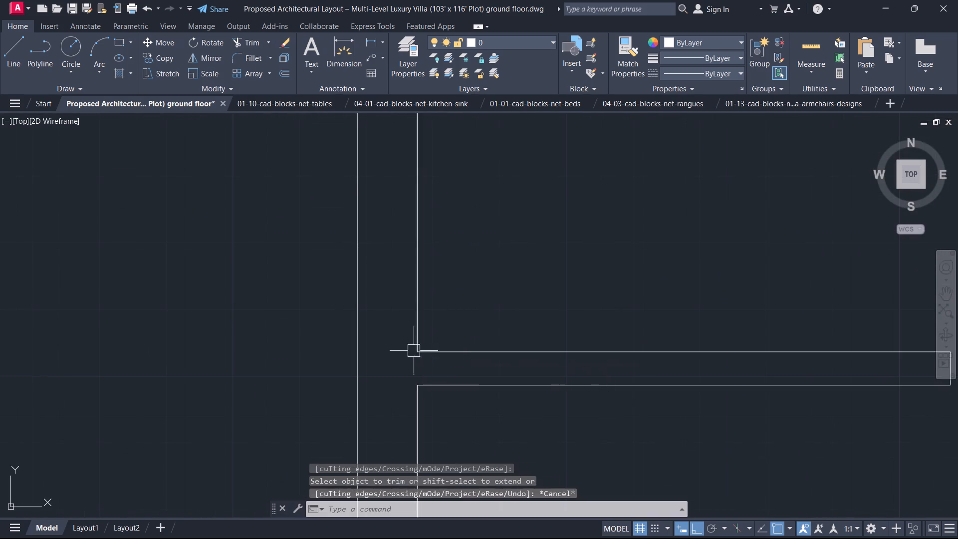
# Add a two-line text label reading BATH and 9'-6"X12'-6" in the room directly west of MASTER SUITE.
pyautogui.scroll(-3, 531, 256)
pyautogui.moveTo(531, 256); pyautogui.dragTo(495, 329, button='middle')
pyautogui.press('t')
pyautogui.press('space')
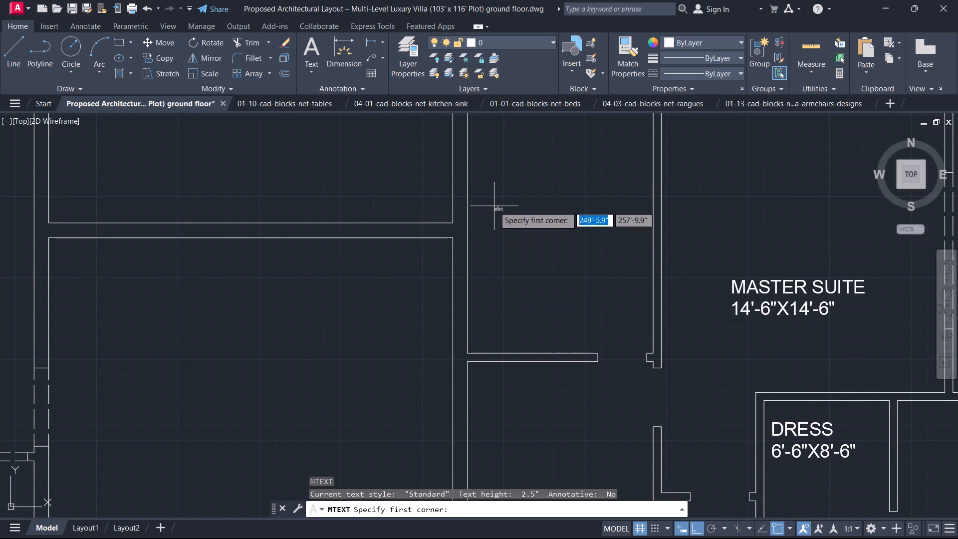
pyautogui.click(494, 203)
pyautogui.click(641, 253)
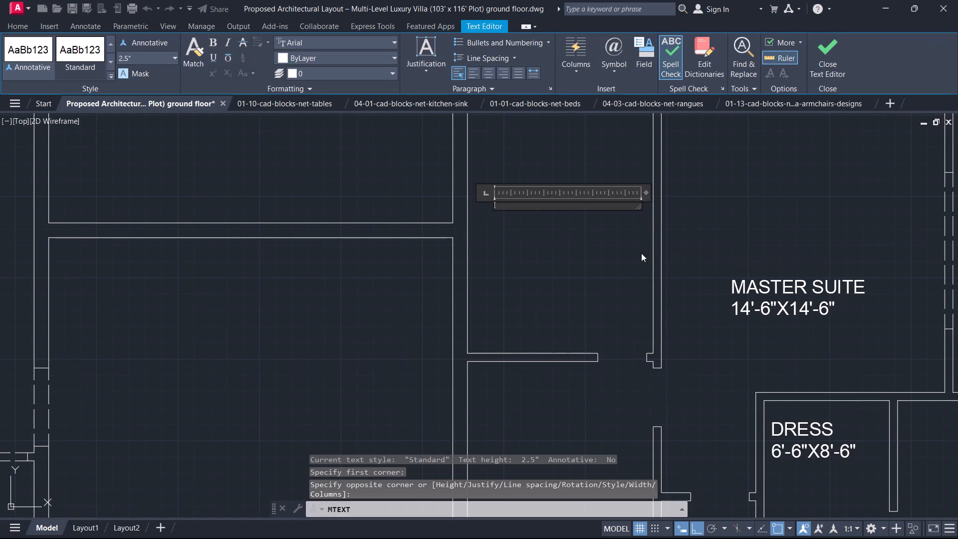
pyautogui.write('BATH')
pyautogui.press('Return')
pyautogui.write("9'")
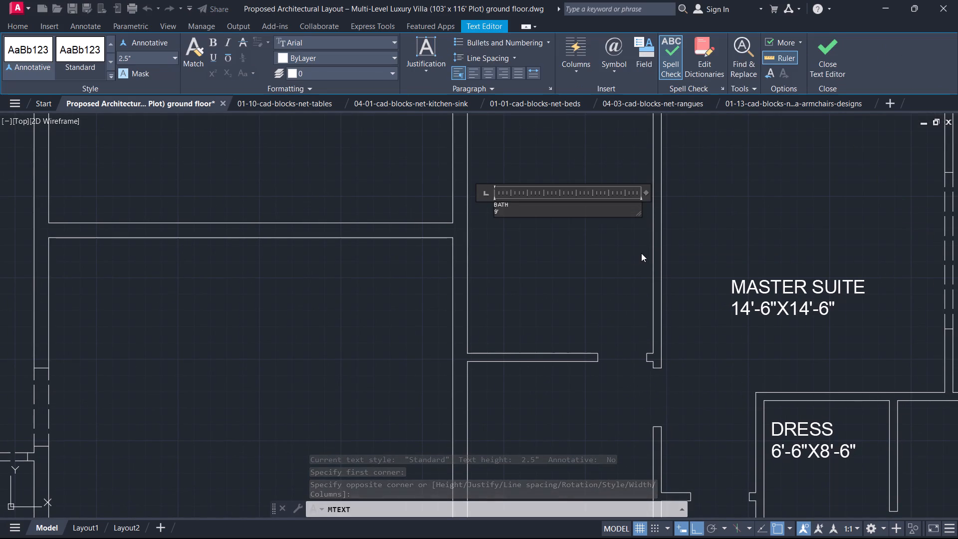
pyautogui.write('-6')
pyautogui.hotkey('shift', '"')
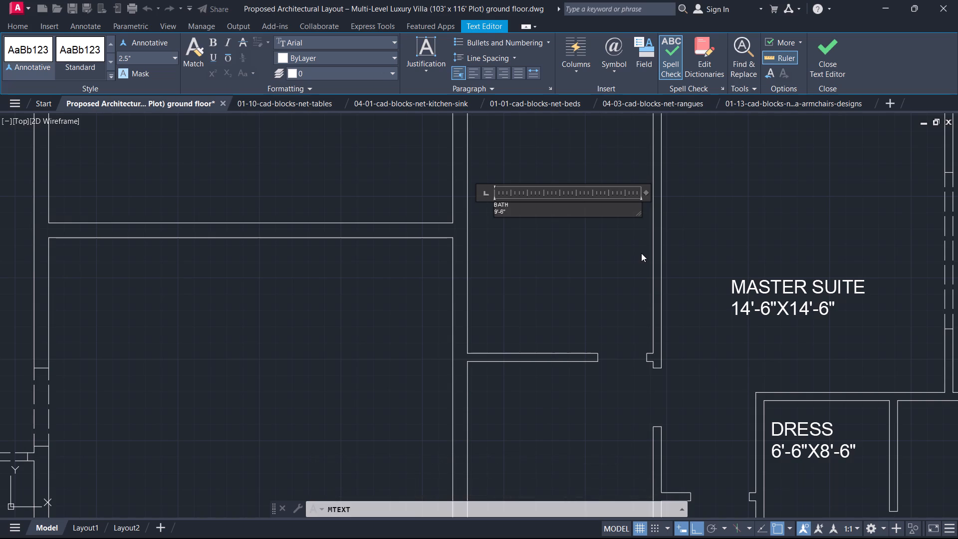
pyautogui.write('X12')
pyautogui.press("'")
pyautogui.press('-')
pyautogui.press('6')
pyautogui.hotkey('shift', '"')
# Set the text height of the whole BATH 9'-6"X12'-6" label to 8".
pyautogui.hotkey('ctrl', 'a')
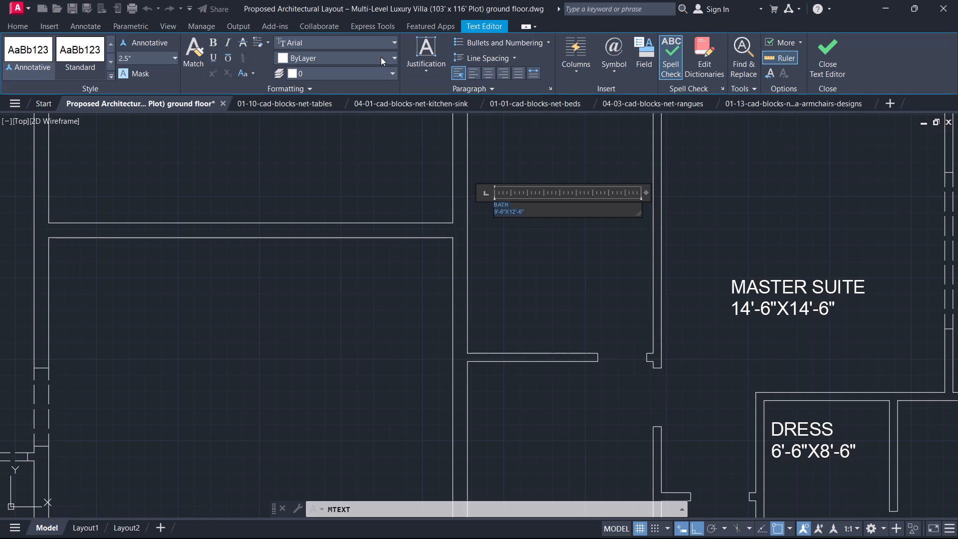
pyautogui.click(148, 54)
pyautogui.scroll(1, 163, 58)
pyautogui.press('Return')
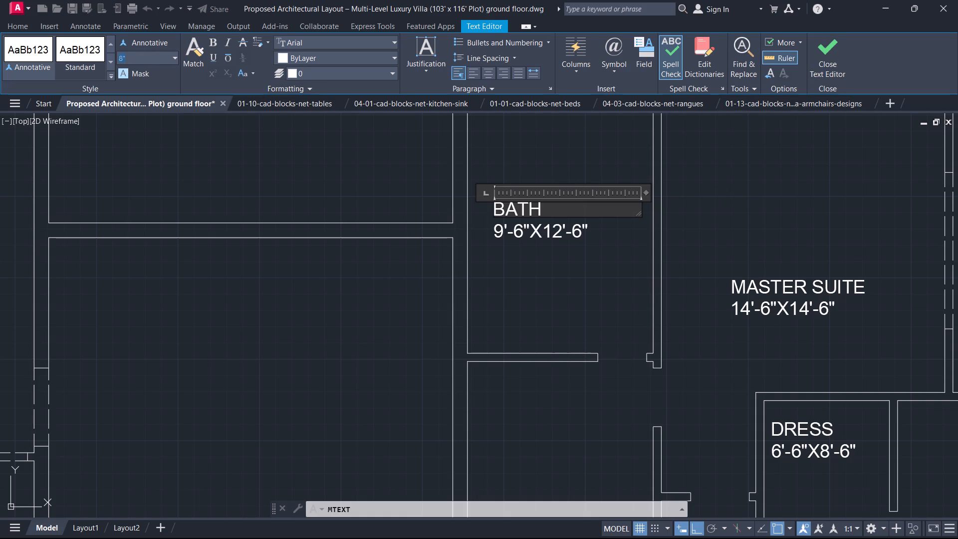
# Indent the BATH line by three spaces so it sits centred over its size line, and finish the label.
pyautogui.click(499, 215)
pyautogui.press('space')
pyautogui.press('space')
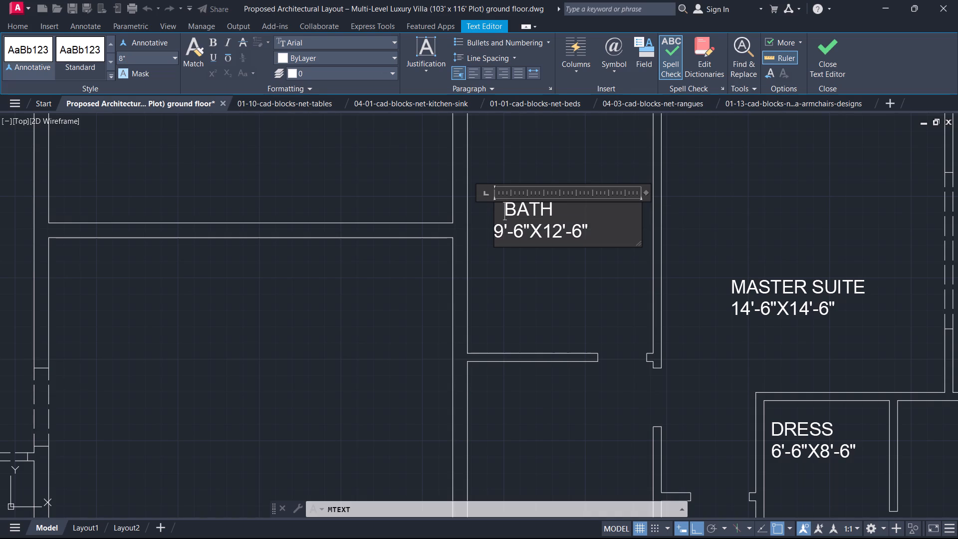
pyautogui.press('space')
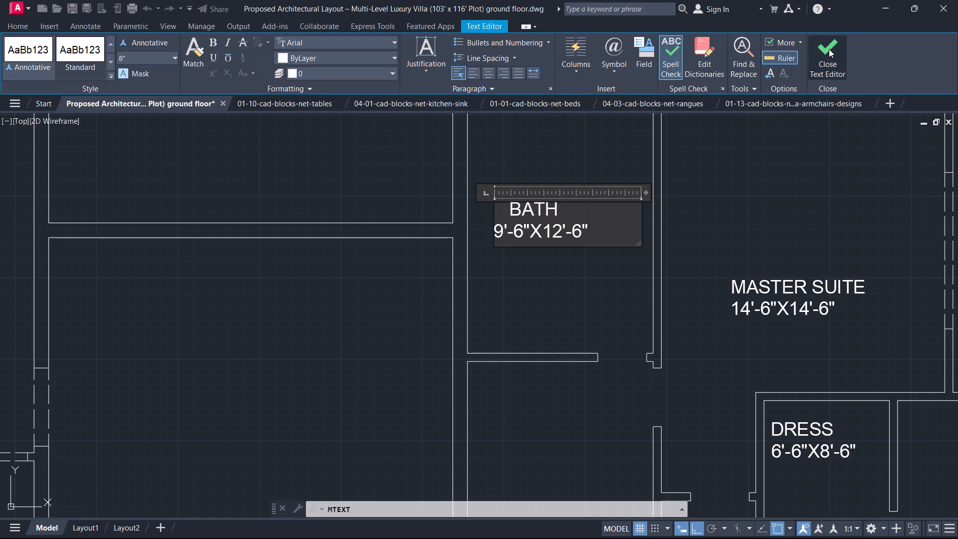
pyautogui.click(829, 49)
# Move the BATH 9'-6"X12'-6" label straight down to about the middle of the room west of MASTER SUITE.
pyautogui.moveTo(522, 276); pyautogui.dragTo(559, 360, button='middle')
pyautogui.click(587, 340)
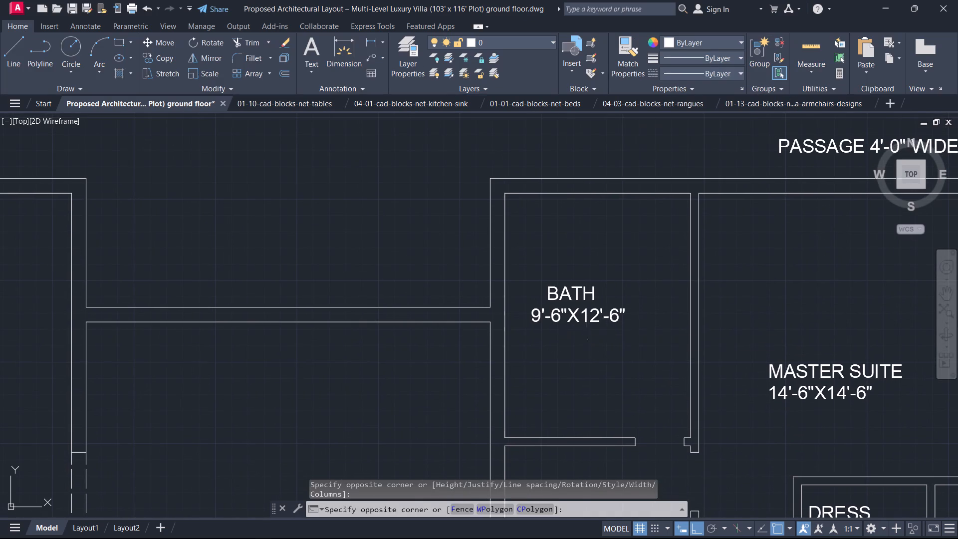
pyautogui.click(562, 291)
pyautogui.press('m')
pyautogui.press('space')
pyautogui.click(581, 300)
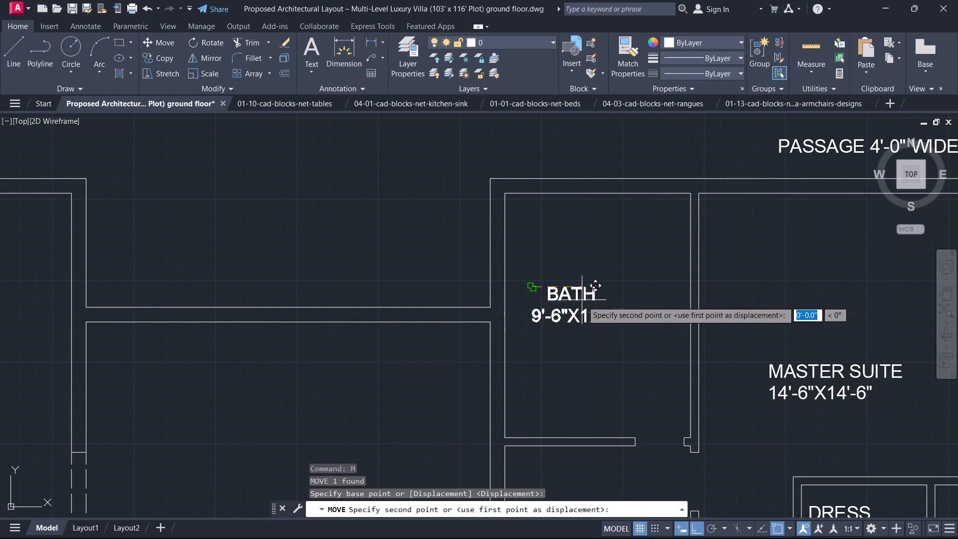
pyautogui.click(572, 337)
pyautogui.press('Escape')
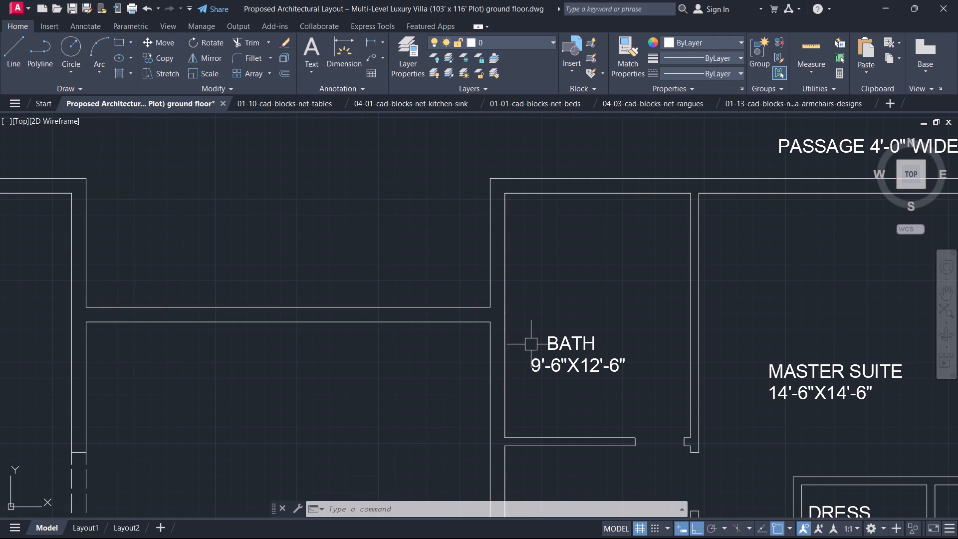
# Copy the BATH 9'-6"X12'-6" label straight down into the room directly below it.
pyautogui.scroll(-4, 553, 333)
pyautogui.scroll(2, 572, 325)
pyautogui.moveTo(573, 326); pyautogui.dragTo(556, 256, button='middle')
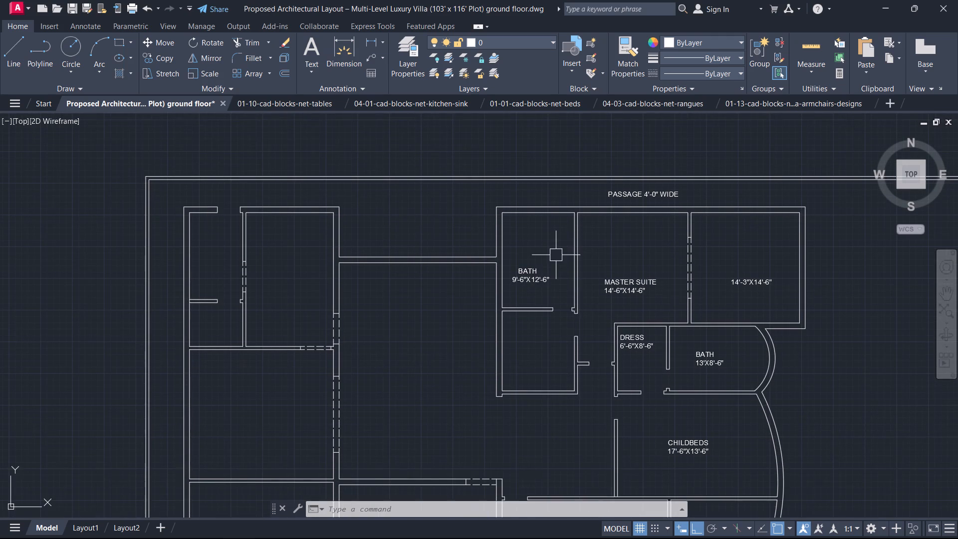
pyautogui.scroll(1, 531, 290)
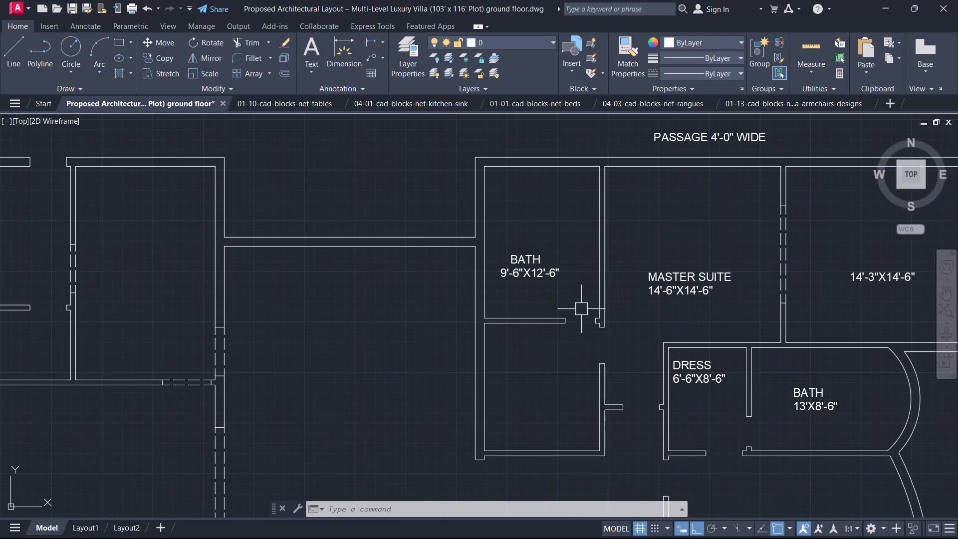
pyautogui.click(559, 289)
pyautogui.click(492, 234)
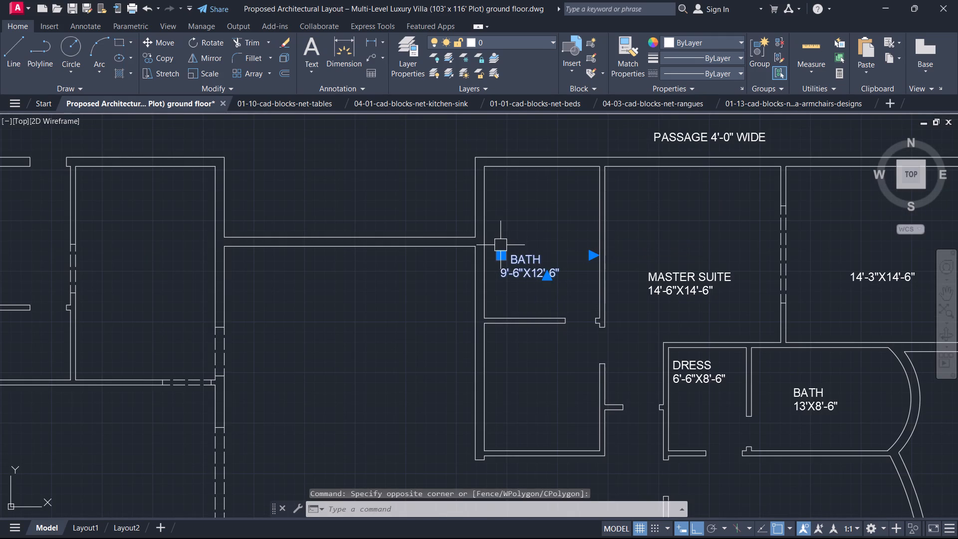
pyautogui.write('CO')
pyautogui.press('space')
pyautogui.click(543, 263)
pyautogui.moveTo(544, 333); pyautogui.dragTo(560, 240, button='middle')
pyautogui.click(537, 299)
pyautogui.press('Escape')
# Replace the copied label's text with two lines reading DRESS and 9'-6"X10'-6".
pyautogui.doubleClick(539, 305)
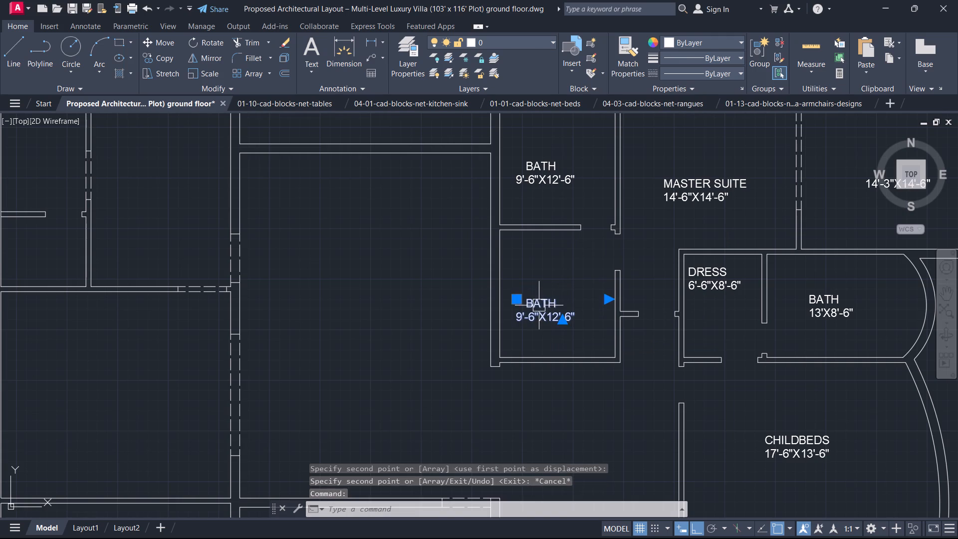
pyautogui.moveTo(584, 313); pyautogui.dragTo(470, 264)
pyautogui.write('DR')
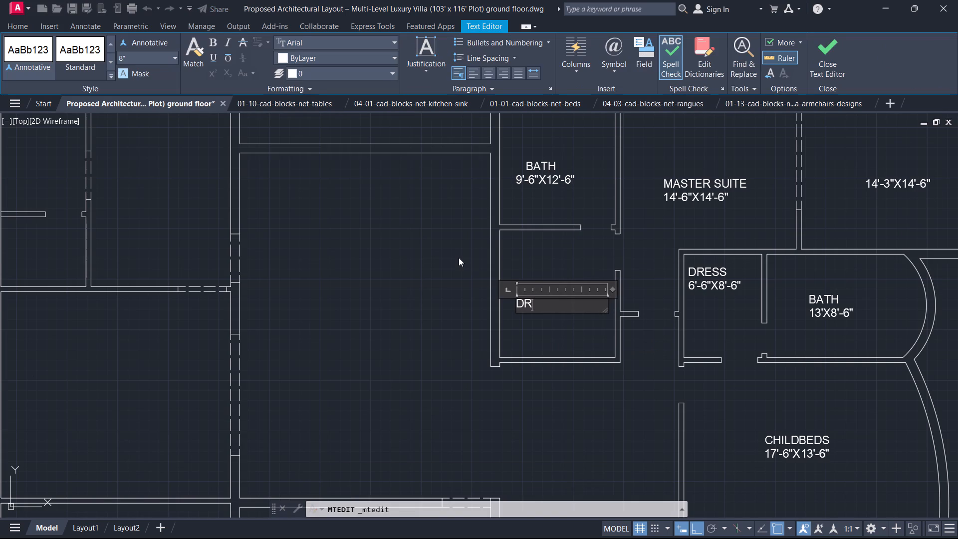
pyautogui.press('e')
pyautogui.write('SS')
pyautogui.press('Return')
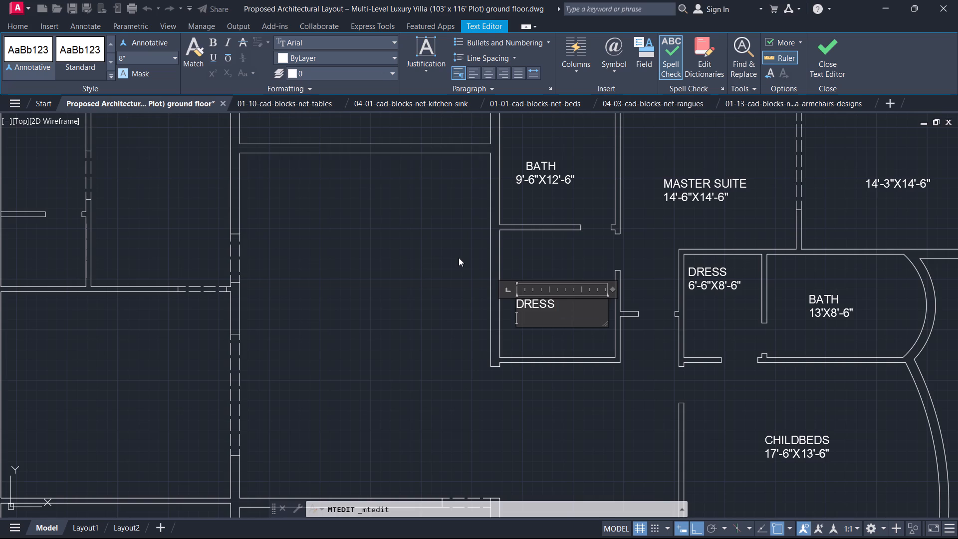
pyautogui.write("9'")
pyautogui.press('-')
pyautogui.write('6"')
pyautogui.write("X10'")
pyautogui.press('-')
pyautogui.write('6"')
# Indent the DRESS line by two spaces so it sits centred over its size line, and finish the label.
pyautogui.click(519, 303)
pyautogui.press('space')
pyautogui.press('space')
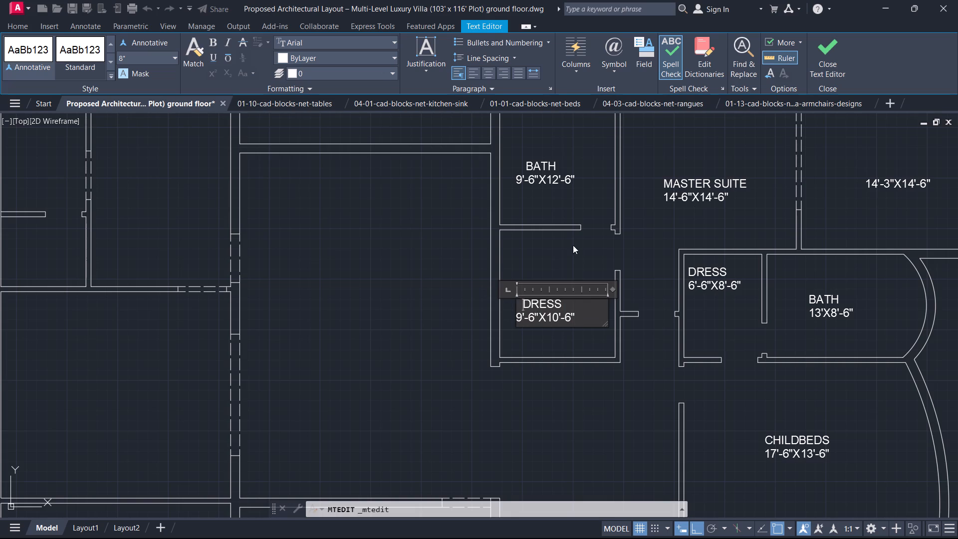
pyautogui.click(849, 72)
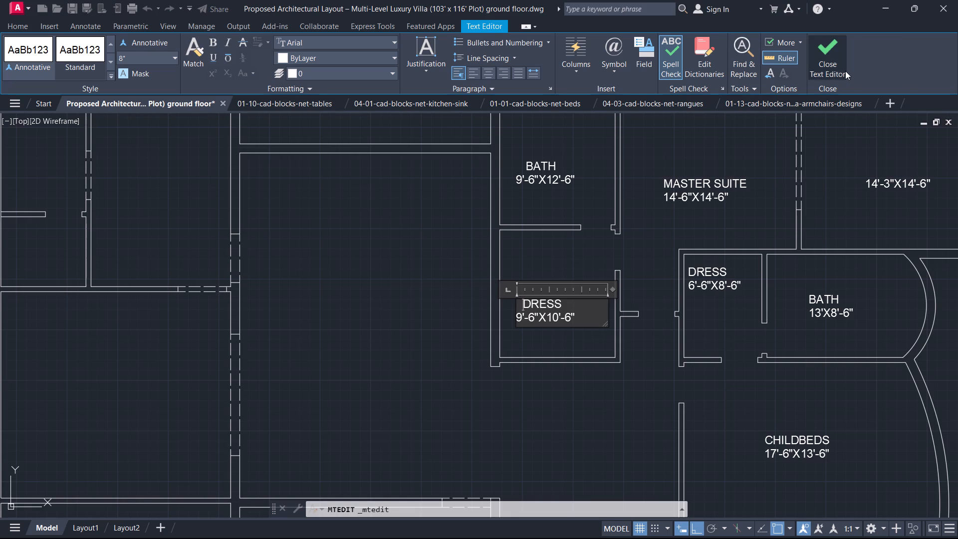
pyautogui.click(840, 69)
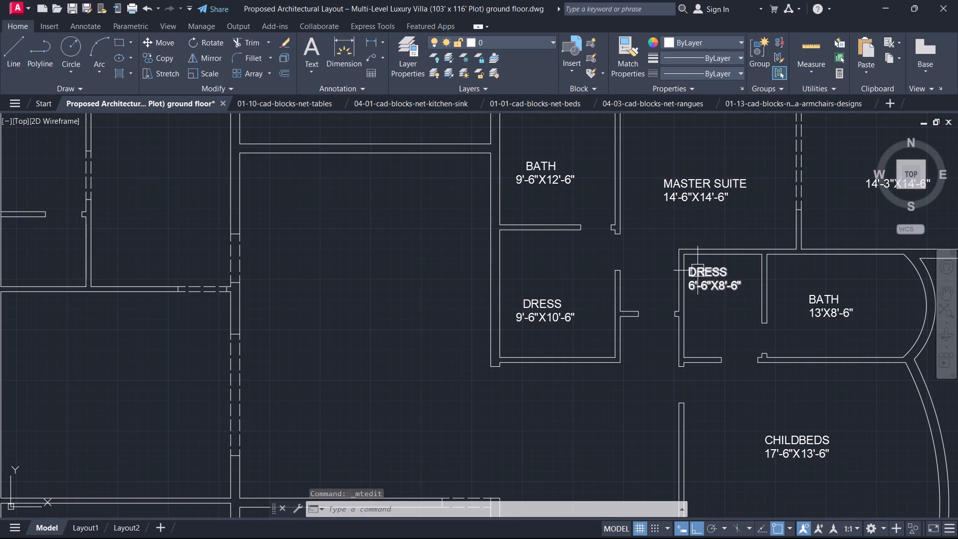
# Copy the DRESS 9'-6"X10'-6" label straight down into the open area west of CHILDBEDS.
pyautogui.moveTo(653, 288); pyautogui.dragTo(610, 247, button='middle')
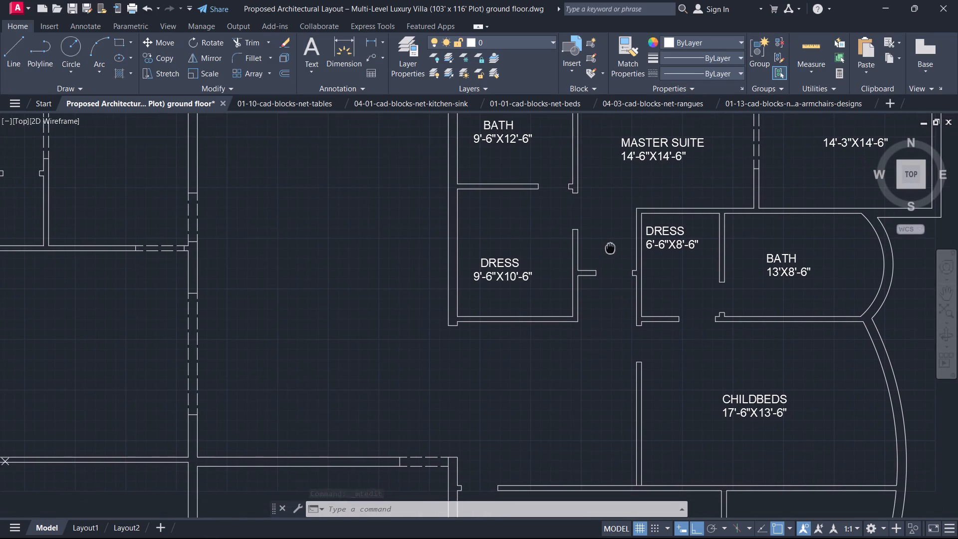
pyautogui.moveTo(610, 247); pyautogui.dragTo(609, 246, button='middle')
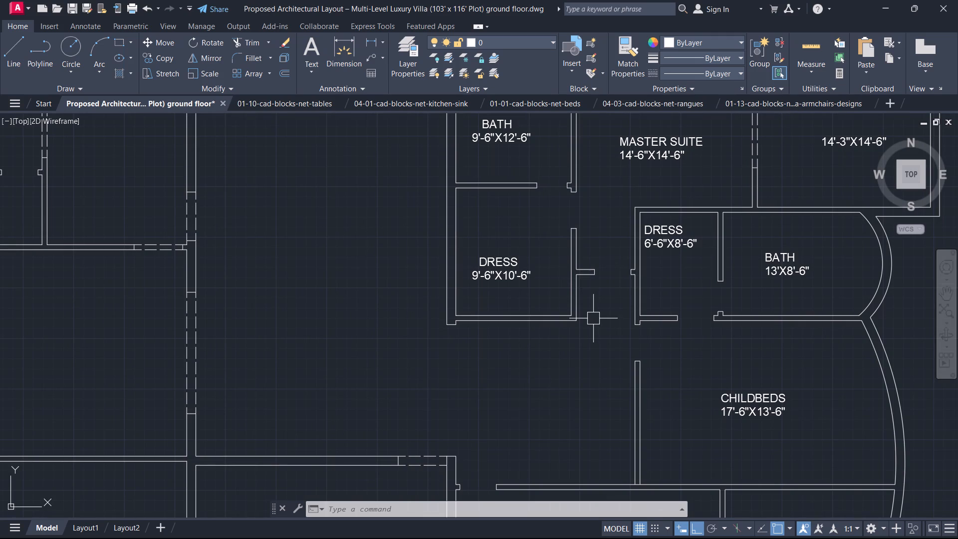
pyautogui.click(530, 263)
pyautogui.click(473, 220)
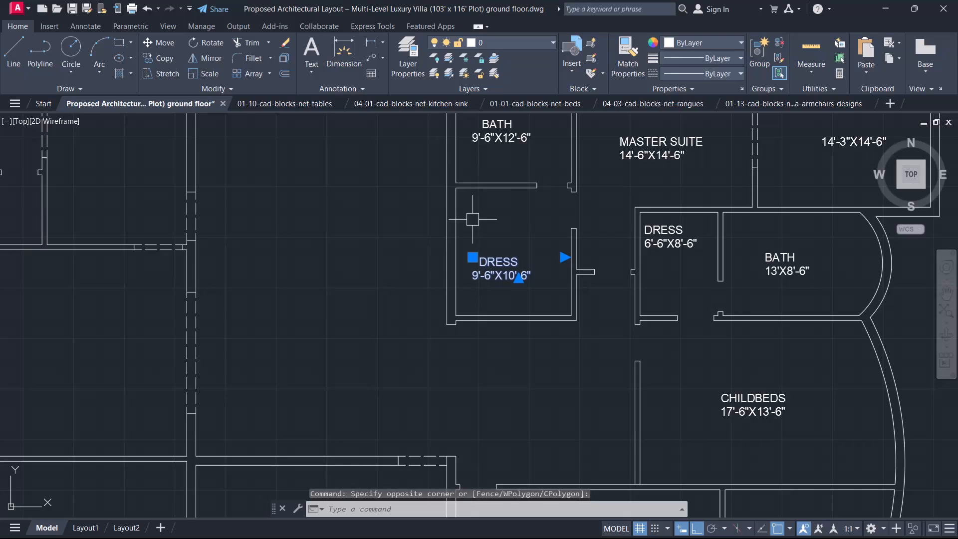
pyautogui.write('CO')
pyautogui.press('space')
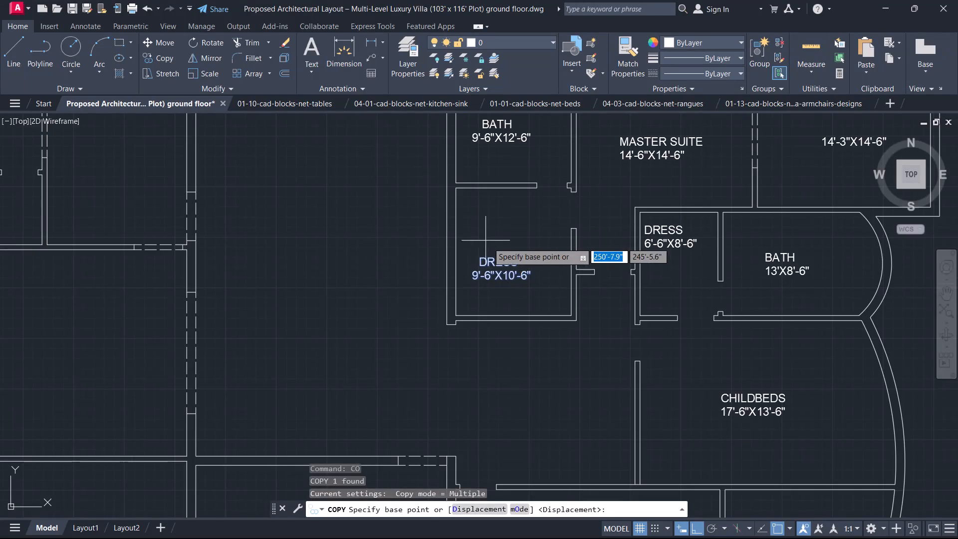
pyautogui.moveTo(493, 260); pyautogui.dragTo(494, 281)
pyautogui.moveTo(490, 366); pyautogui.dragTo(476, 183, button='middle')
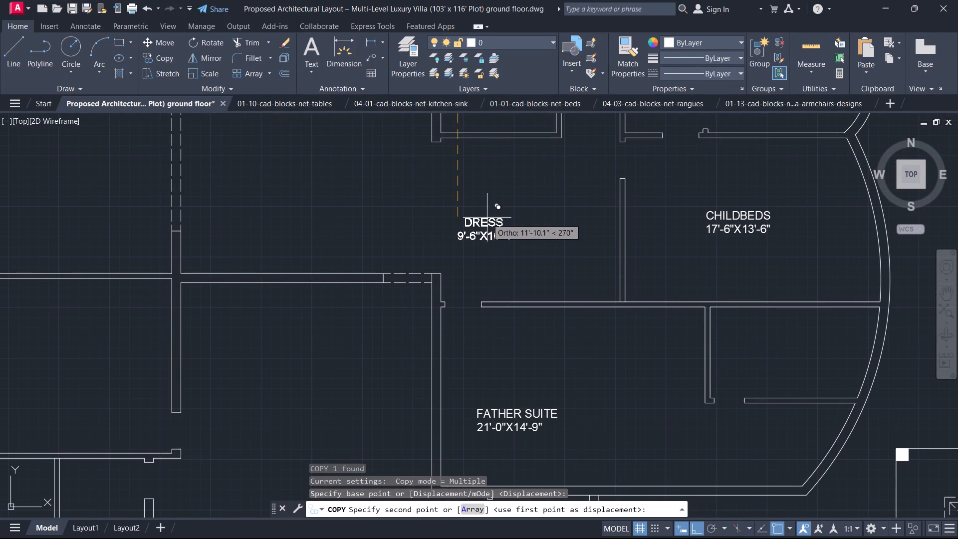
pyautogui.click(490, 212)
pyautogui.press('Escape')
# Move the copied DRESS label east to about the middle of the open area between the walls west of CHILDBEDS.
pyautogui.click(502, 227)
pyautogui.write('M')
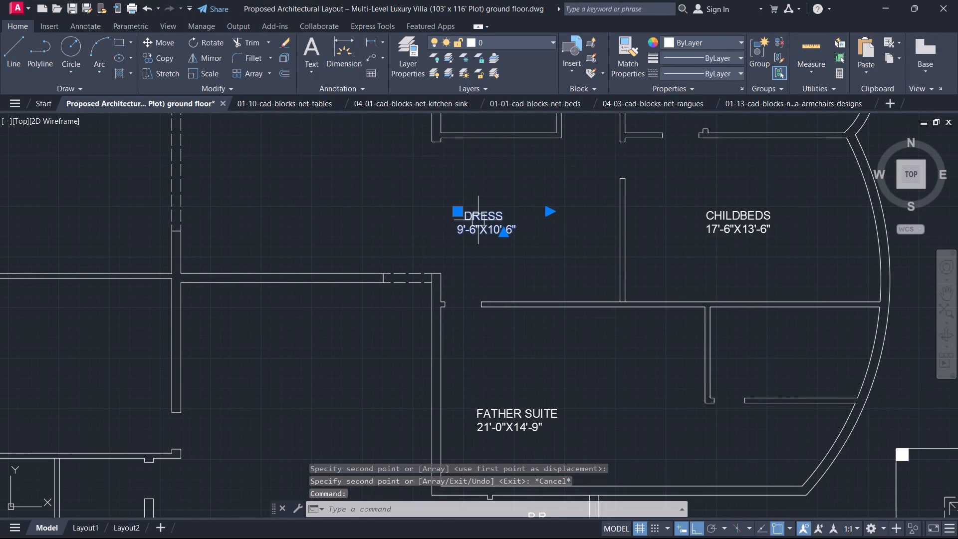
pyautogui.press('space')
pyautogui.scroll(2, 489, 238)
pyautogui.click(499, 202)
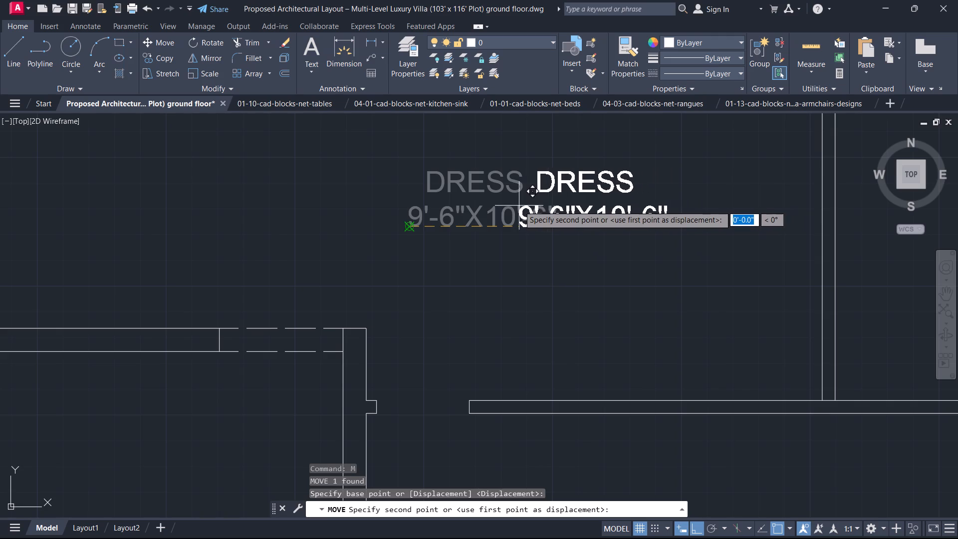
pyautogui.click(519, 206)
pyautogui.moveTo(534, 226); pyautogui.dragTo(530, 226)
pyautogui.press('m')
pyautogui.press('space')
pyautogui.scroll(1, 481, 188)
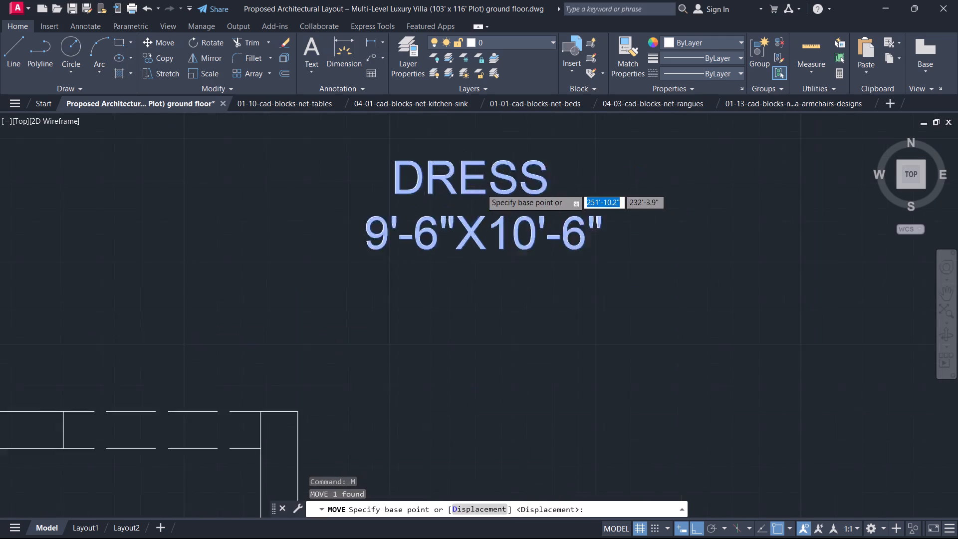
pyautogui.scroll(2, 481, 188)
pyautogui.moveTo(481, 188); pyautogui.dragTo(239, 259, button='middle')
pyautogui.click(243, 262)
pyautogui.moveTo(610, 264); pyautogui.dragTo(99, 171, button='middle')
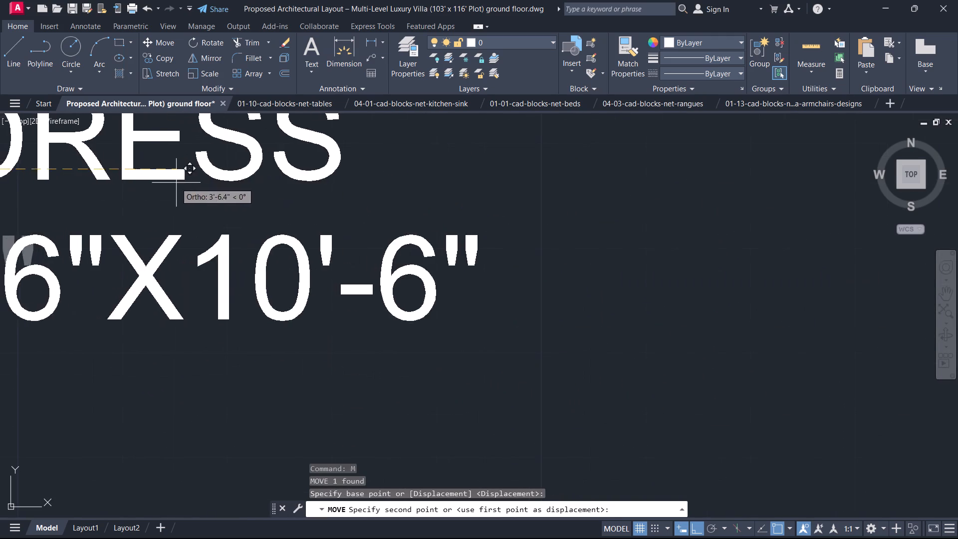
pyautogui.click(109, 183)
pyautogui.press('Escape')
# Replace the name in the copied label west of CHILDBEDS with LOBBY, keeping the size on its own line.
pyautogui.scroll(-3, 170, 195)
pyautogui.moveTo(170, 195); pyautogui.dragTo(454, 294, button='middle')
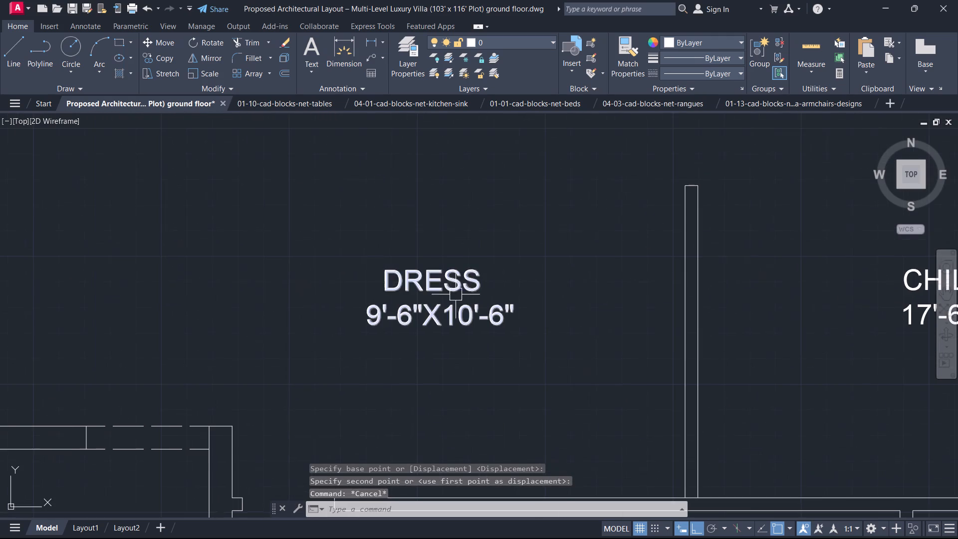
pyautogui.doubleClick(479, 283)
pyautogui.moveTo(497, 274); pyautogui.dragTo(350, 265)
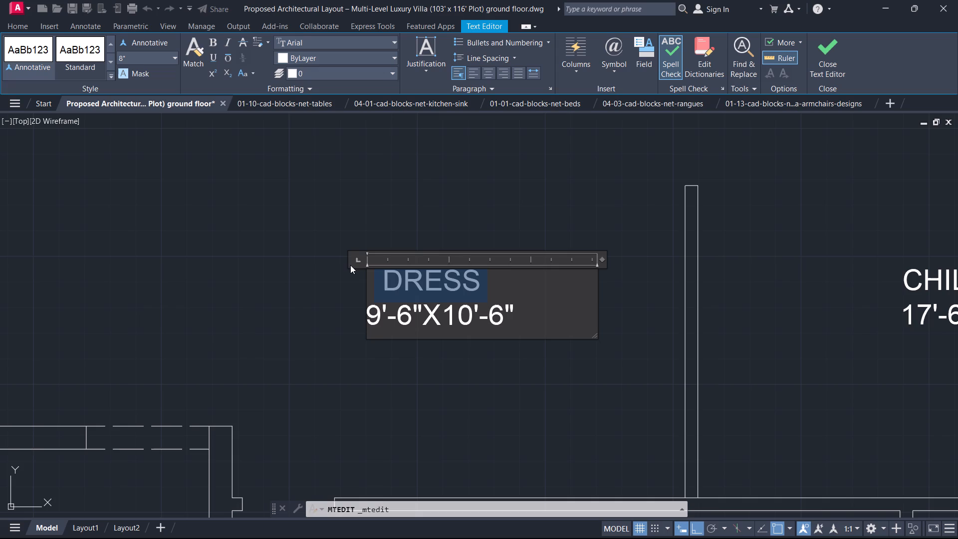
pyautogui.write('LO')
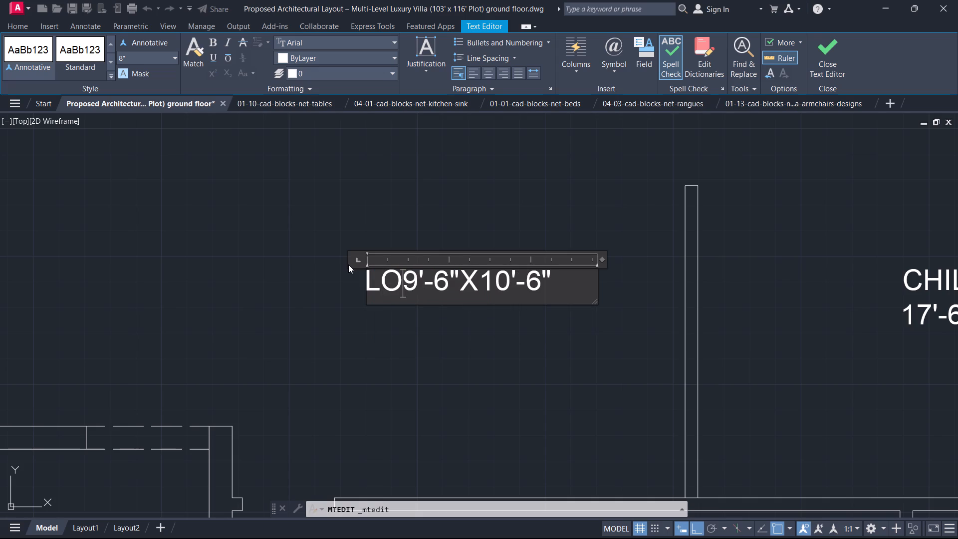
pyautogui.write('BBY')
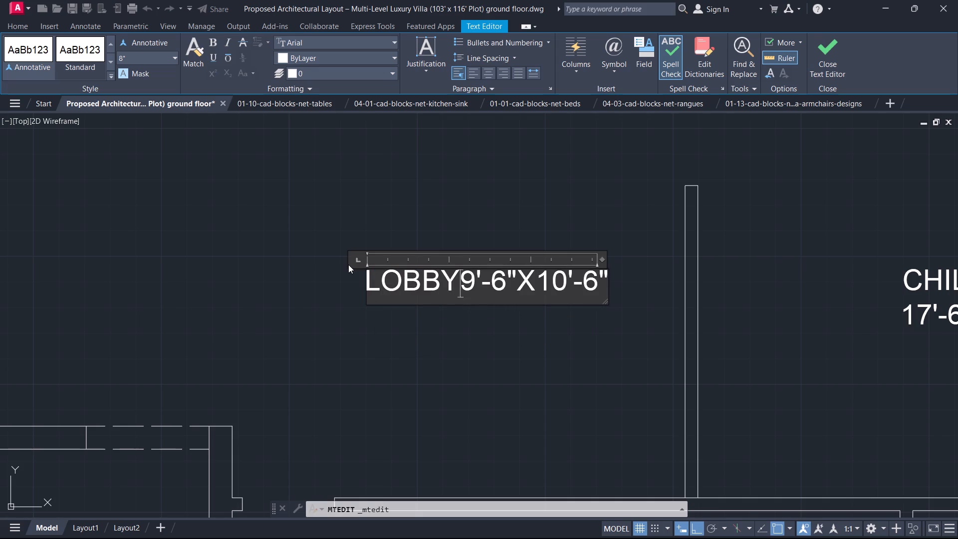
pyautogui.press('Return')
# Set the size line of the LOBBY label west of CHILDBEDS to 14'-9"X14'-0" and finish the label.
pyautogui.press('Right')
pyautogui.press('BackSpace')
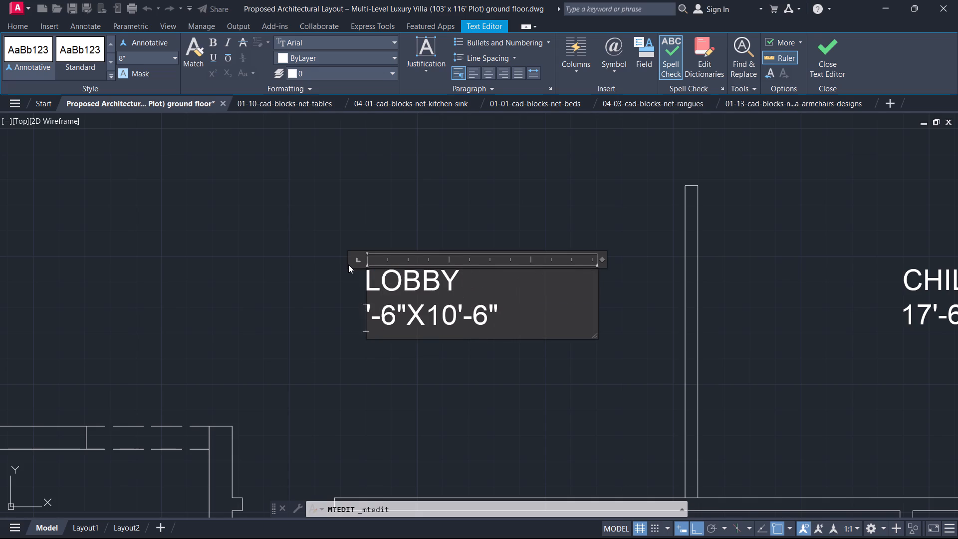
pyautogui.write('14')
pyautogui.press('Right')
pyautogui.press('Right')
pyautogui.press('Right')
pyautogui.press('BackSpace')
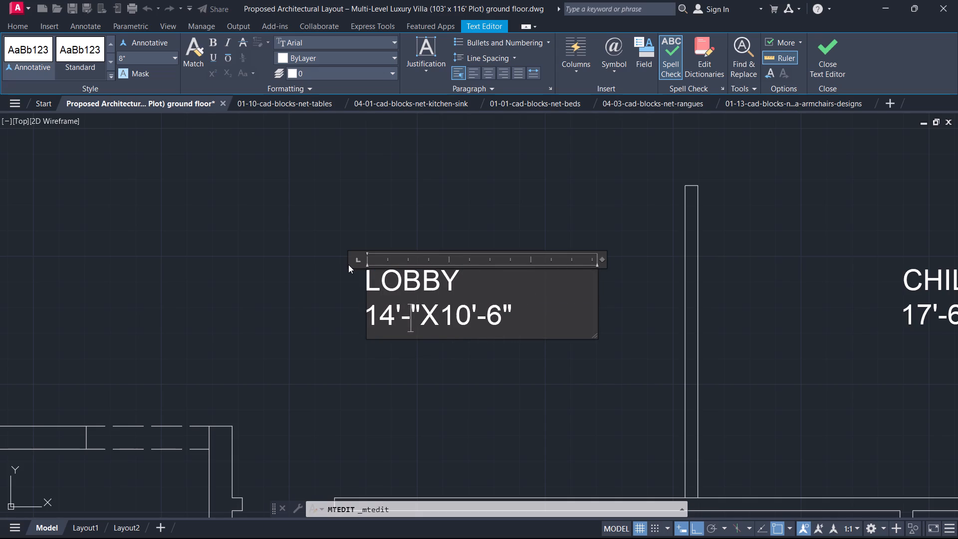
pyautogui.press('9')
pyautogui.press('Right')
pyautogui.press('Right')
pyautogui.press('Right')
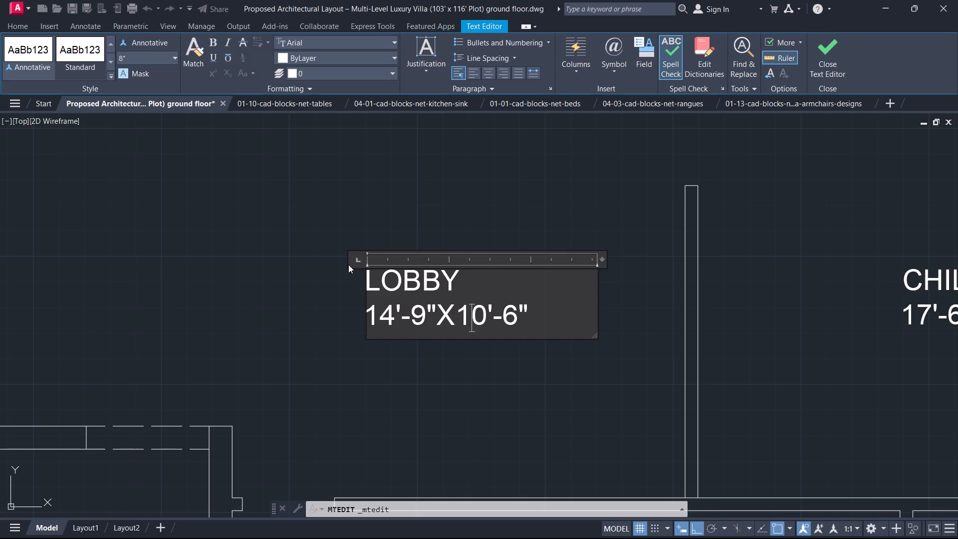
pyautogui.press('Right')
pyautogui.press('BackSpace')
pyautogui.press('4')
pyautogui.press('Right')
pyautogui.press('Right')
pyautogui.press('Right')
pyautogui.press('BackSpace')
pyautogui.press('0')
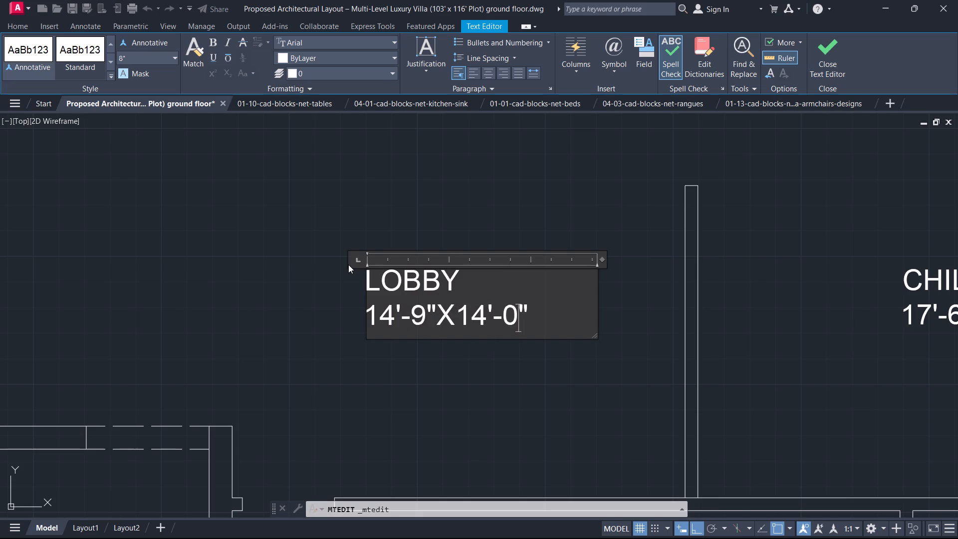
pyautogui.click(827, 56)
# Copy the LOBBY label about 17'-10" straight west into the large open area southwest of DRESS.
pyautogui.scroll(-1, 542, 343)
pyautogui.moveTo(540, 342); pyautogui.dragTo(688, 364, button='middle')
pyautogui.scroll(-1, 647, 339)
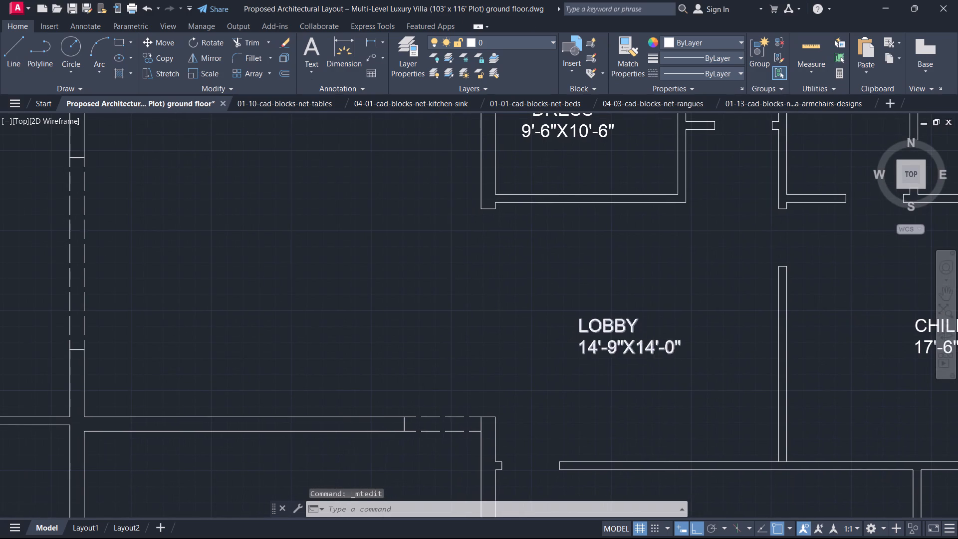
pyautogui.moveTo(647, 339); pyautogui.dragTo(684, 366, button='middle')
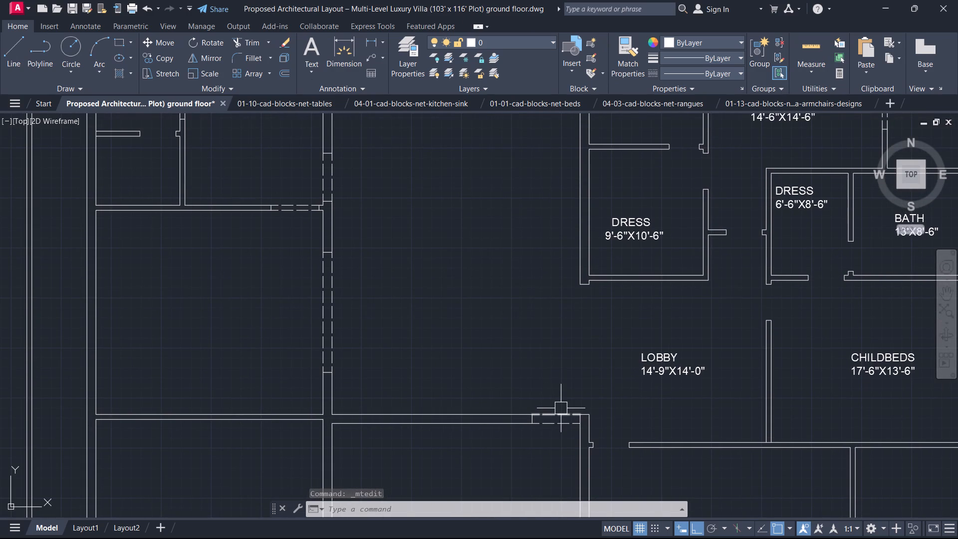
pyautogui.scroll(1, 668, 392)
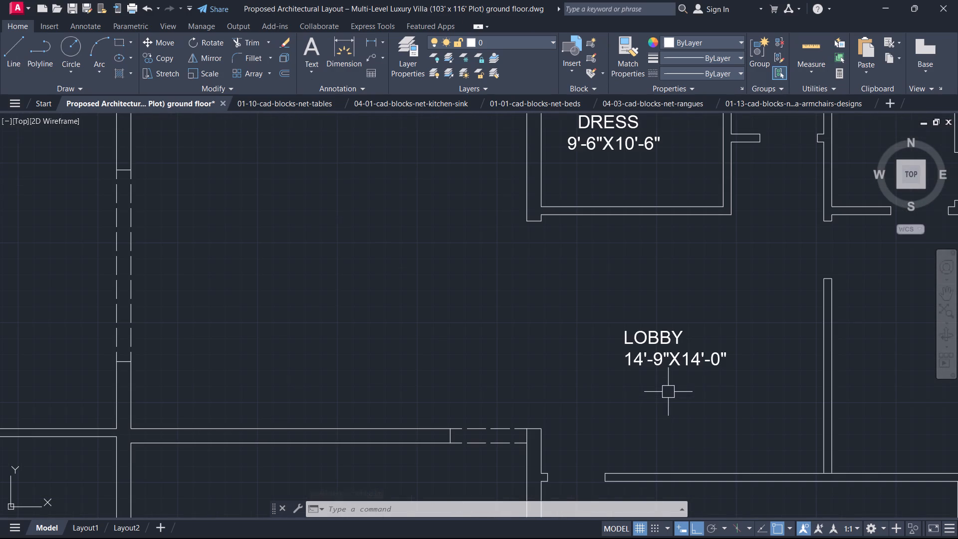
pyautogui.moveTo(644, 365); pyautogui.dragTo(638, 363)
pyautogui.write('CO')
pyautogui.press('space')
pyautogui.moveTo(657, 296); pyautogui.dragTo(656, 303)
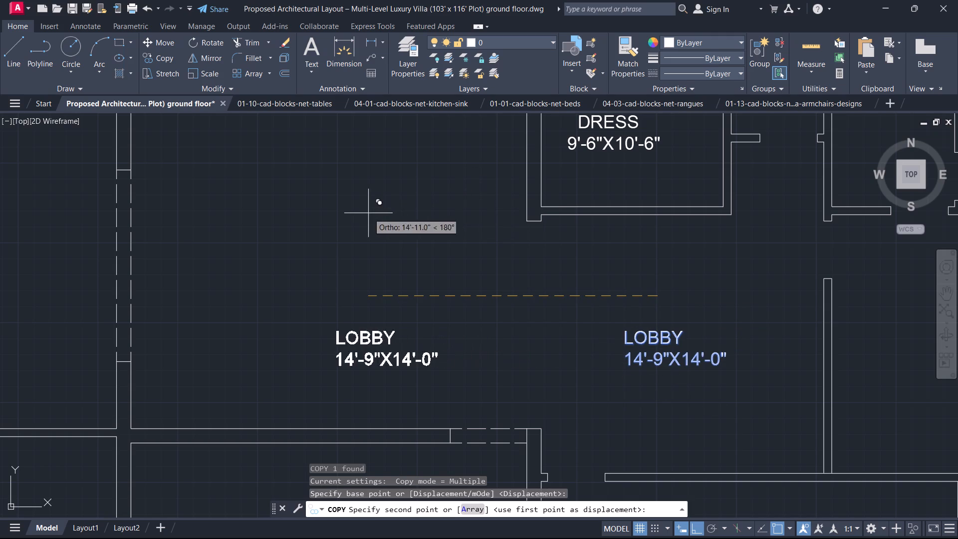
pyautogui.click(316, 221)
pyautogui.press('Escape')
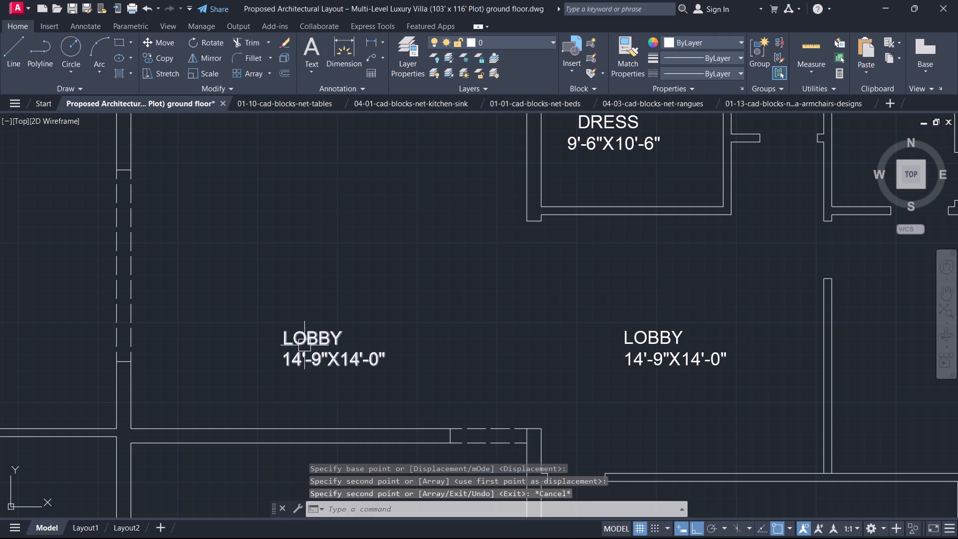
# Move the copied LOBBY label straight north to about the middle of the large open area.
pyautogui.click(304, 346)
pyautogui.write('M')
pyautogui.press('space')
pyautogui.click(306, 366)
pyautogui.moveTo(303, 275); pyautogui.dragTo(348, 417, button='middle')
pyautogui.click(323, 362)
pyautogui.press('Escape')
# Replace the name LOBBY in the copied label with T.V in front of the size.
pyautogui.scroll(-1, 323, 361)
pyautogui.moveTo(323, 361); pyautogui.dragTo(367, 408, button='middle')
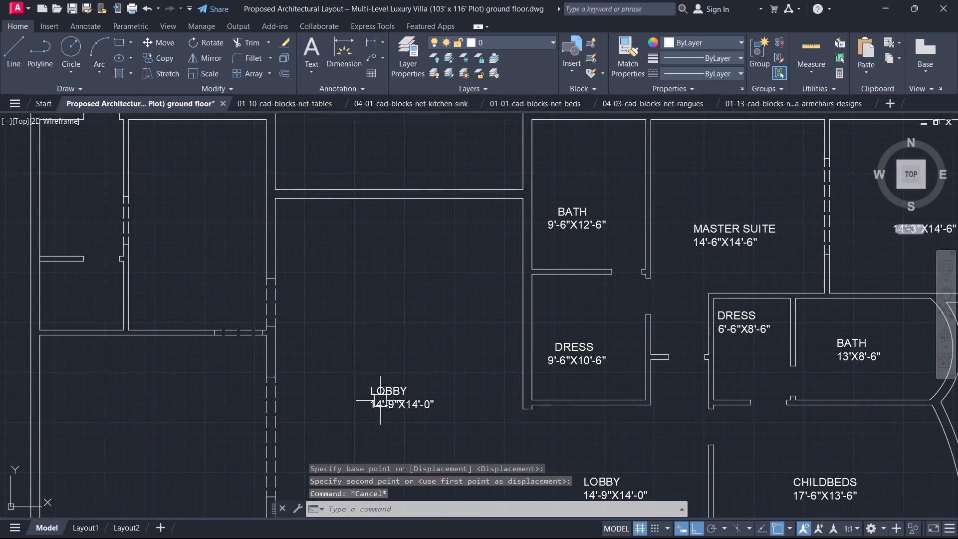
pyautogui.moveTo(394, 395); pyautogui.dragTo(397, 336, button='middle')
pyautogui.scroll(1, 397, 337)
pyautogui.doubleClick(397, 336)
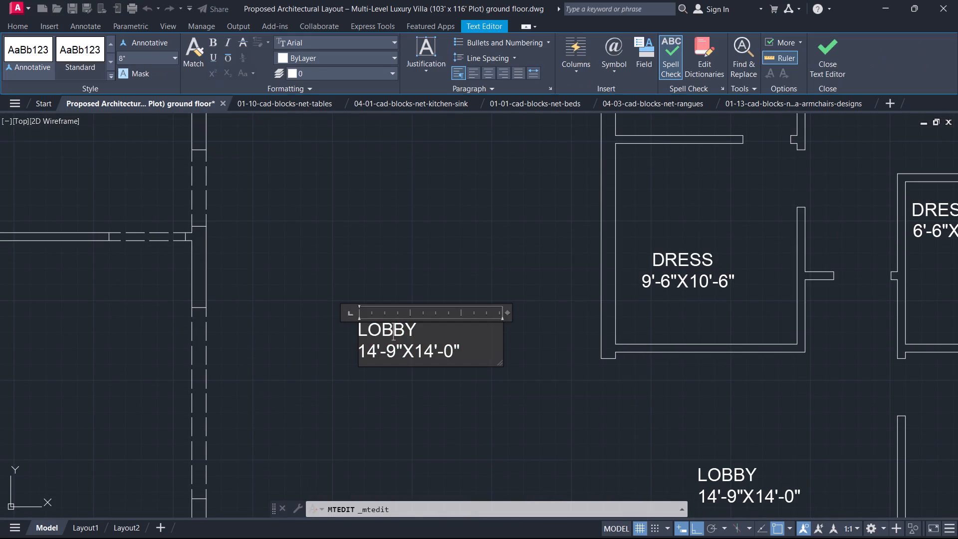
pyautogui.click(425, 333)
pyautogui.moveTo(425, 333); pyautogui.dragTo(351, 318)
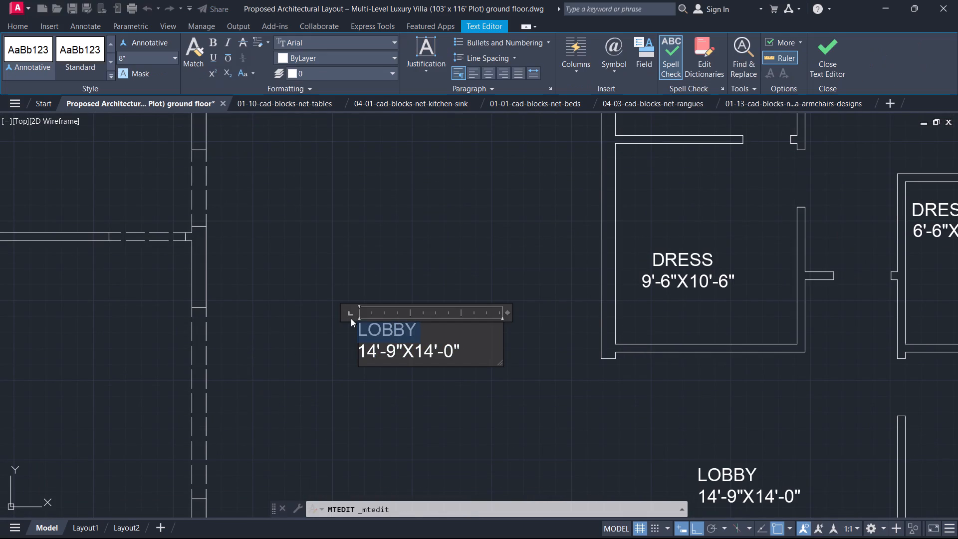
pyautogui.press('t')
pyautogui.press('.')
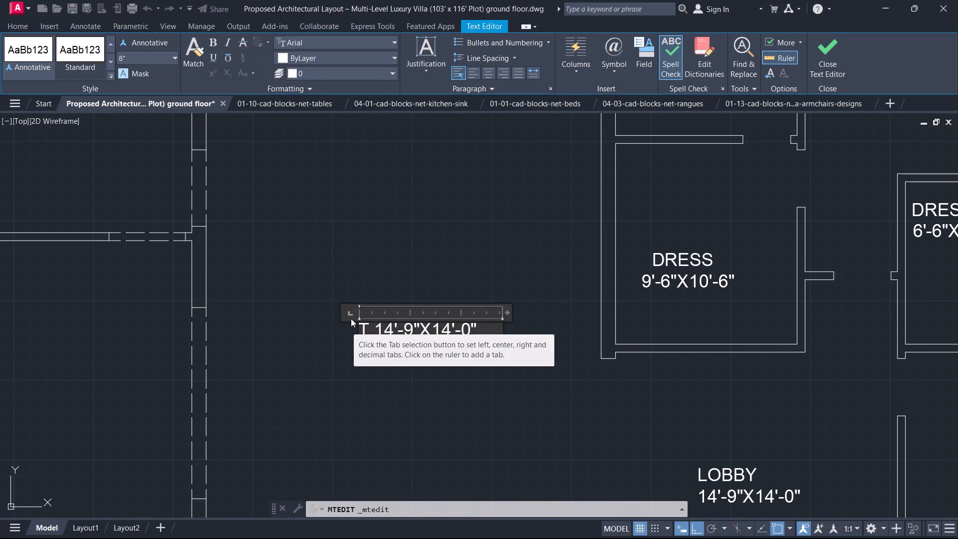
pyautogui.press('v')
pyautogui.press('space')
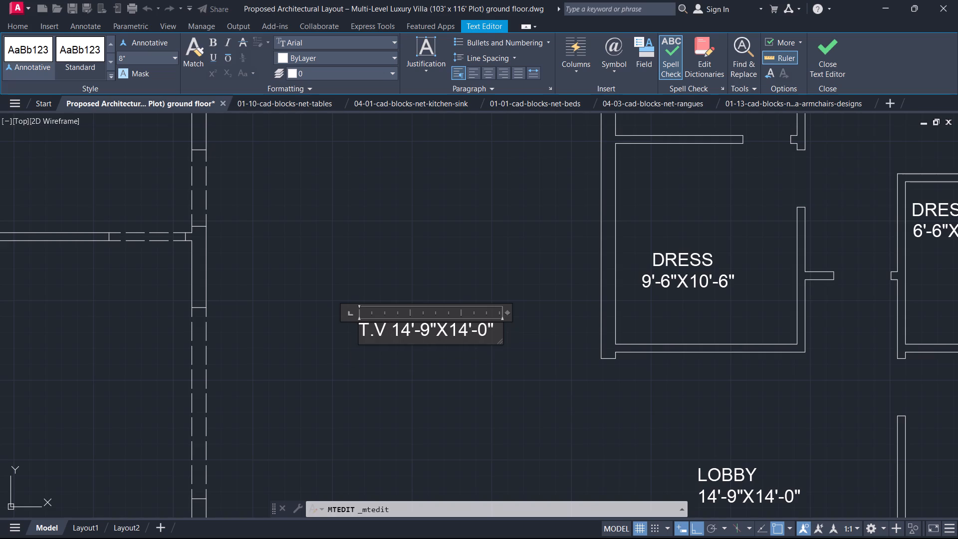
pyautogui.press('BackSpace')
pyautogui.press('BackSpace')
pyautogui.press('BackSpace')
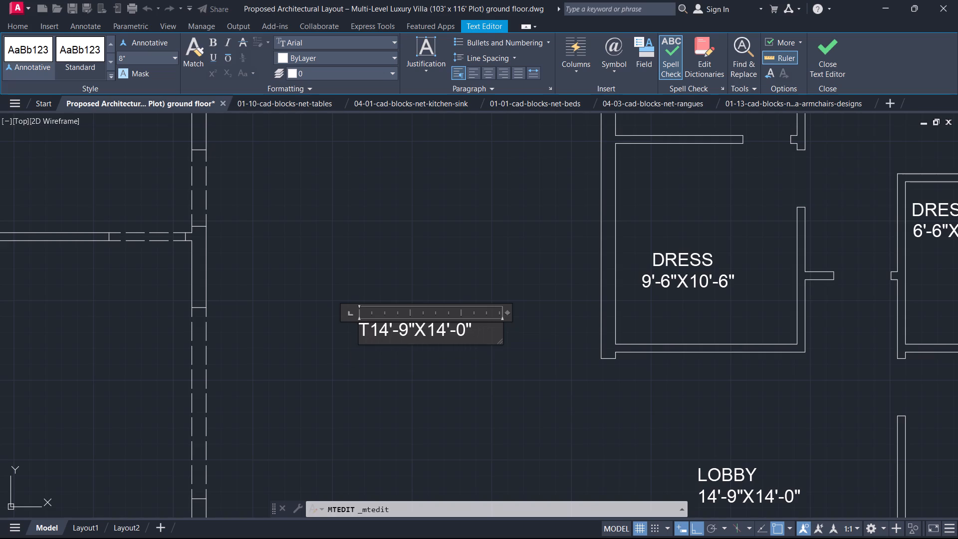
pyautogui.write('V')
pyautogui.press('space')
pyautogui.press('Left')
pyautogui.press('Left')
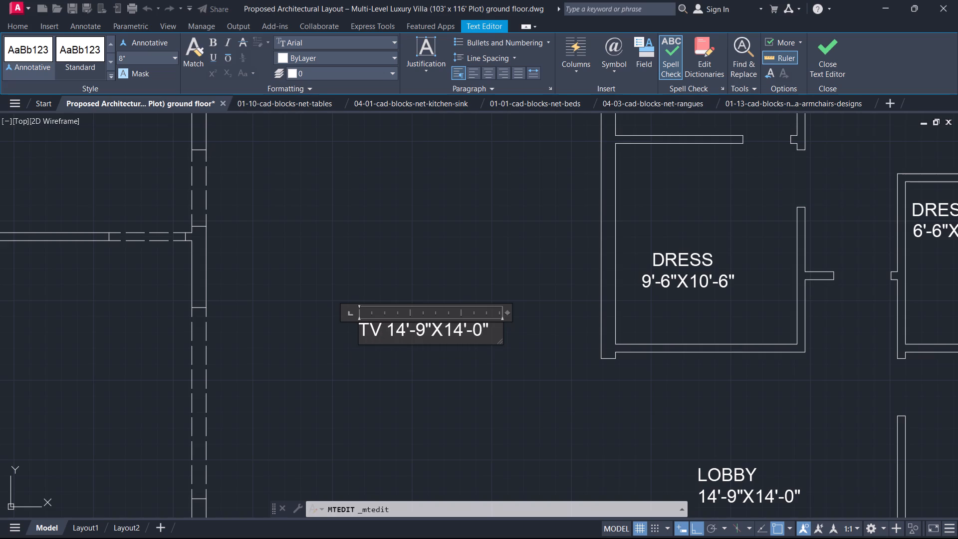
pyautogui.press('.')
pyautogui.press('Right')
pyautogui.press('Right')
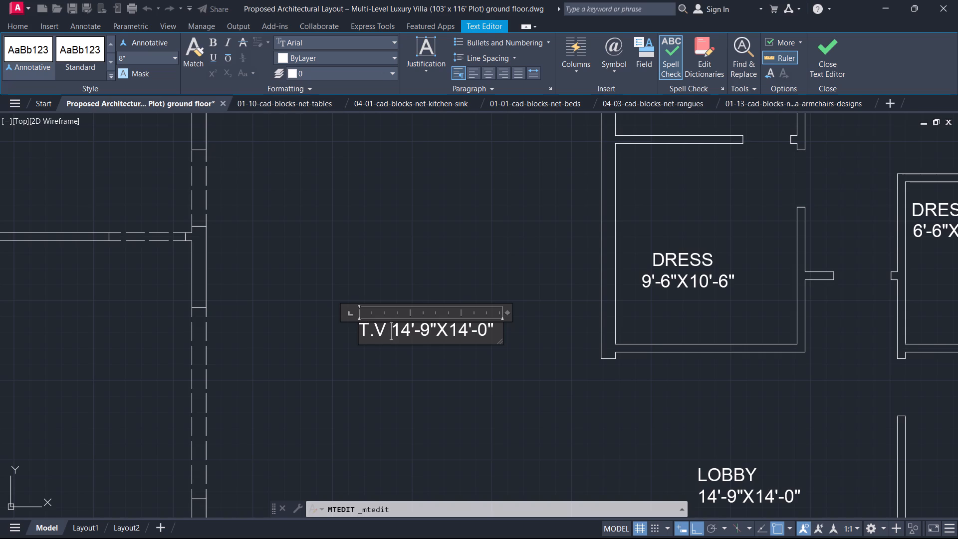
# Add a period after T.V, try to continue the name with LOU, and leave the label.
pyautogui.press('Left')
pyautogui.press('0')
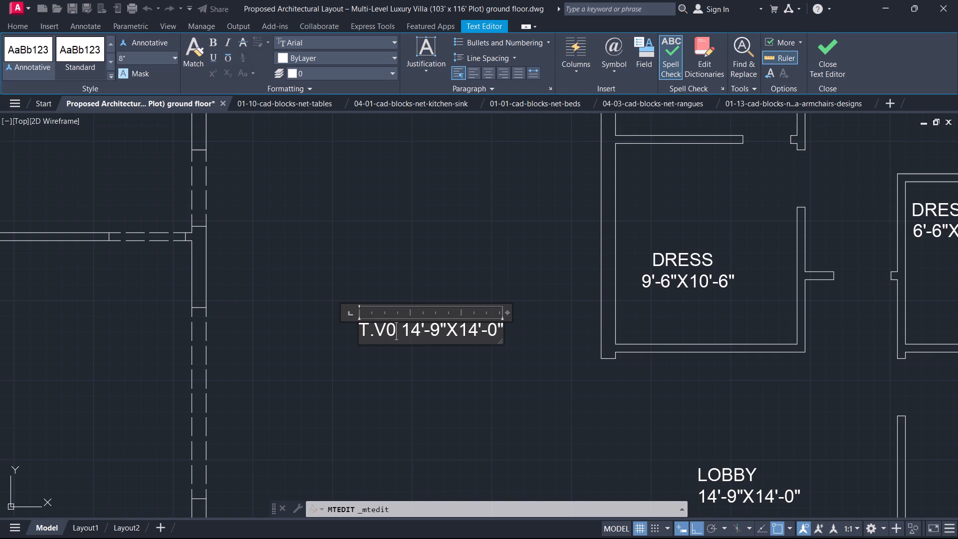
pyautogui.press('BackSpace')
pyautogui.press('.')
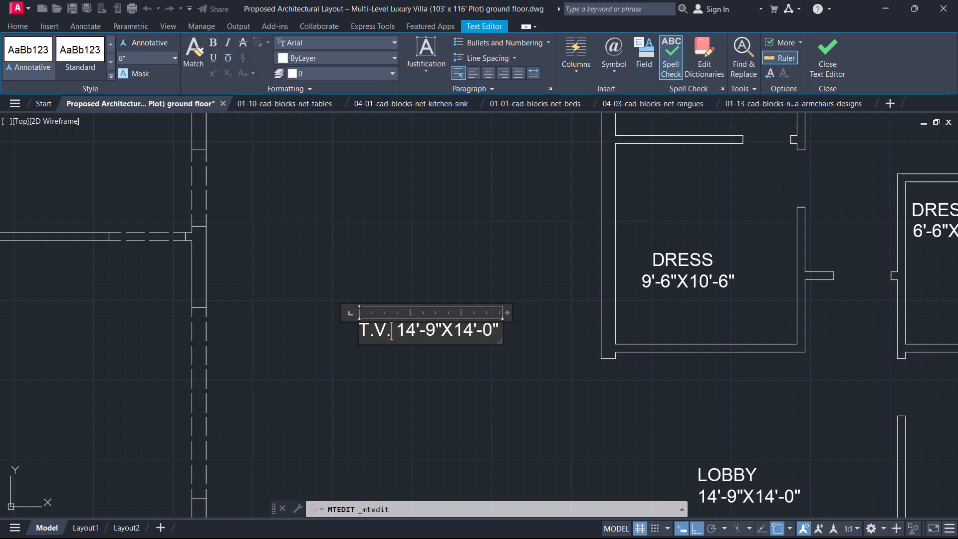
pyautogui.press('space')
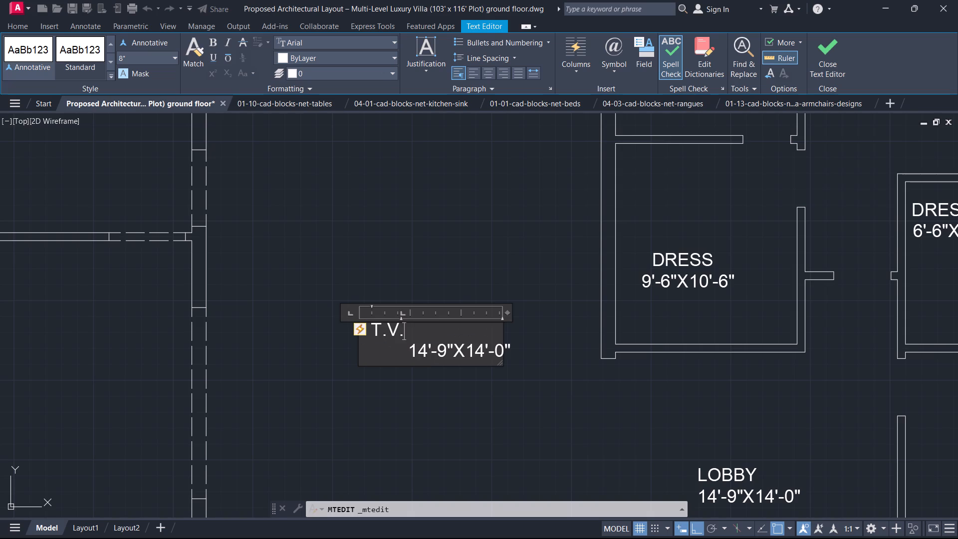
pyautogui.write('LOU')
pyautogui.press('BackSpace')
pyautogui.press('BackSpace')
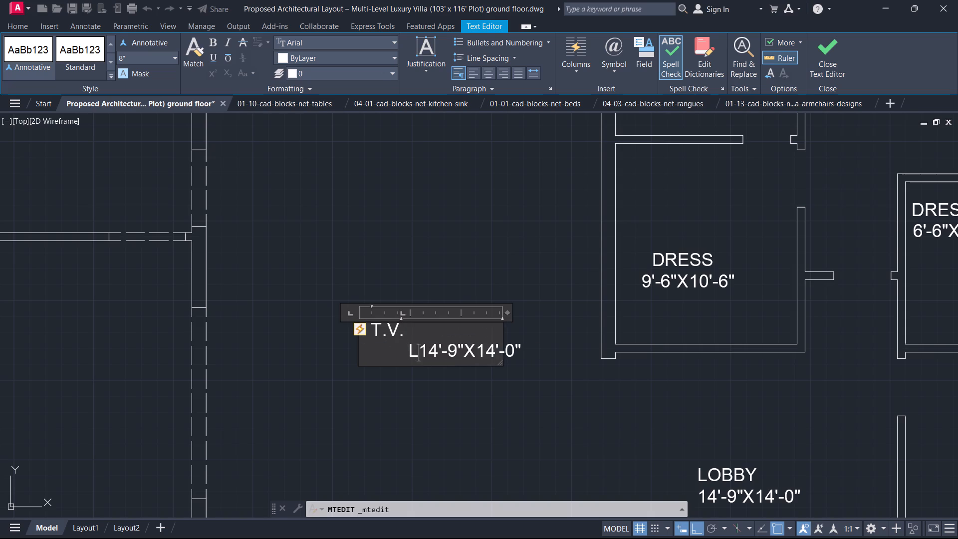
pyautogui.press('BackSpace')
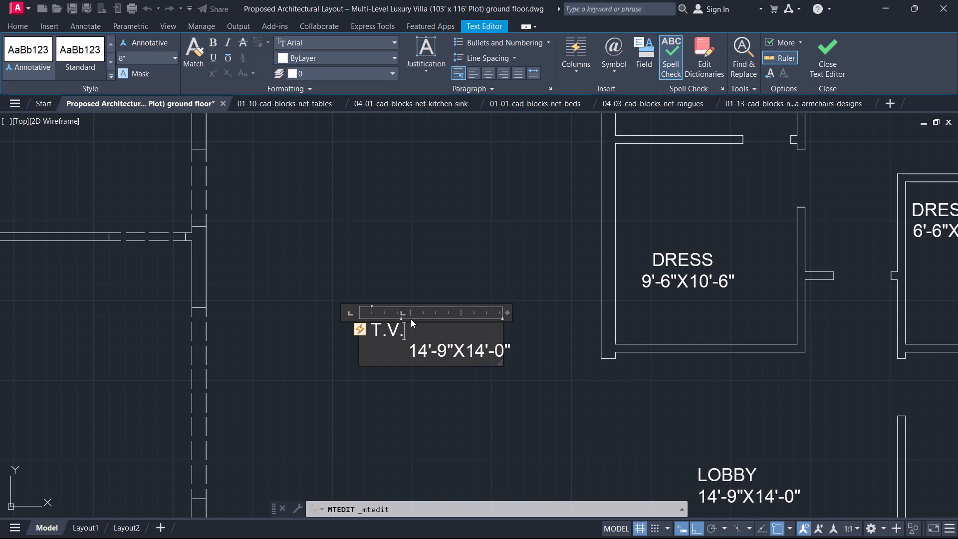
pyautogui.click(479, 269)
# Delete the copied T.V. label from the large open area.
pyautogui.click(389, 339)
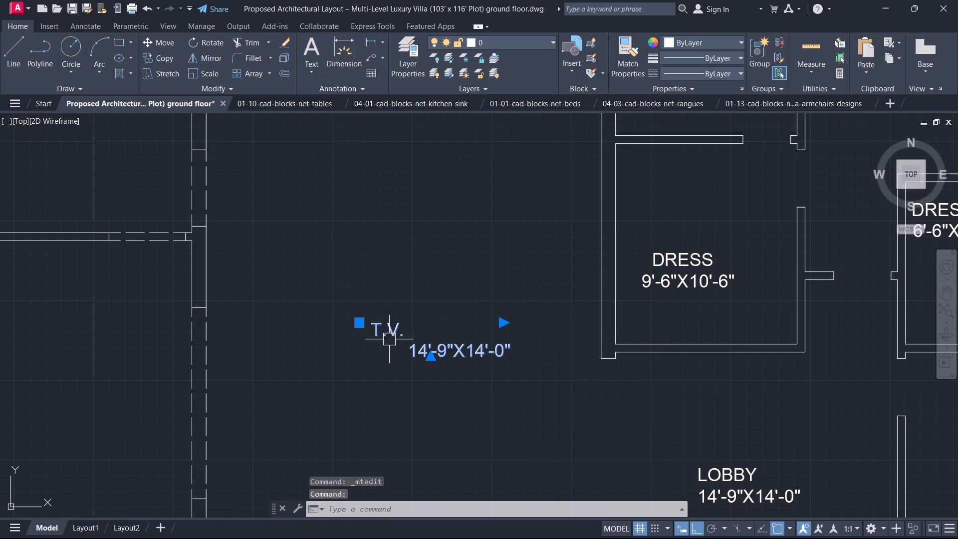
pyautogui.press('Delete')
# Create a multiline text box in the large open area west of DRESS and enter T.V. LOUNGE.
pyautogui.write('T')
pyautogui.press('space')
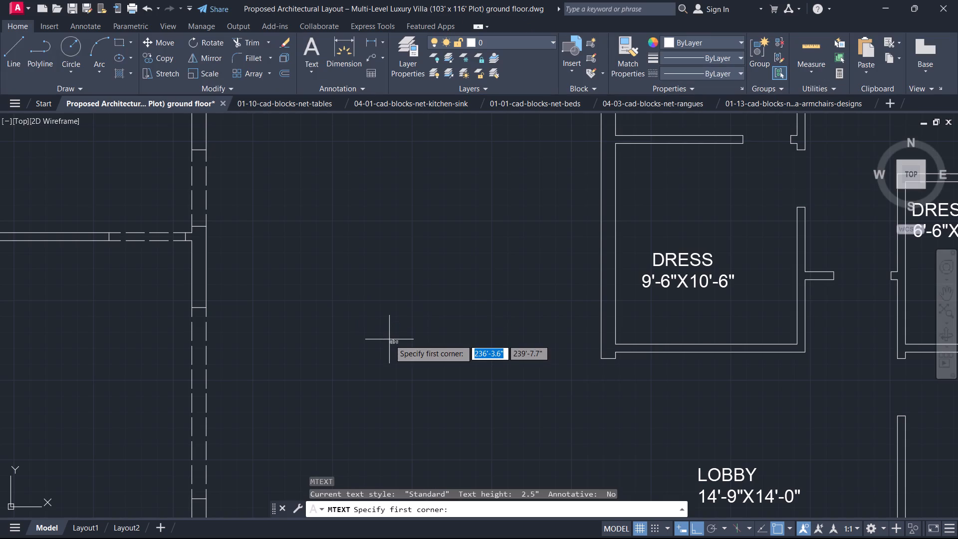
pyautogui.moveTo(311, 262); pyautogui.dragTo(324, 269)
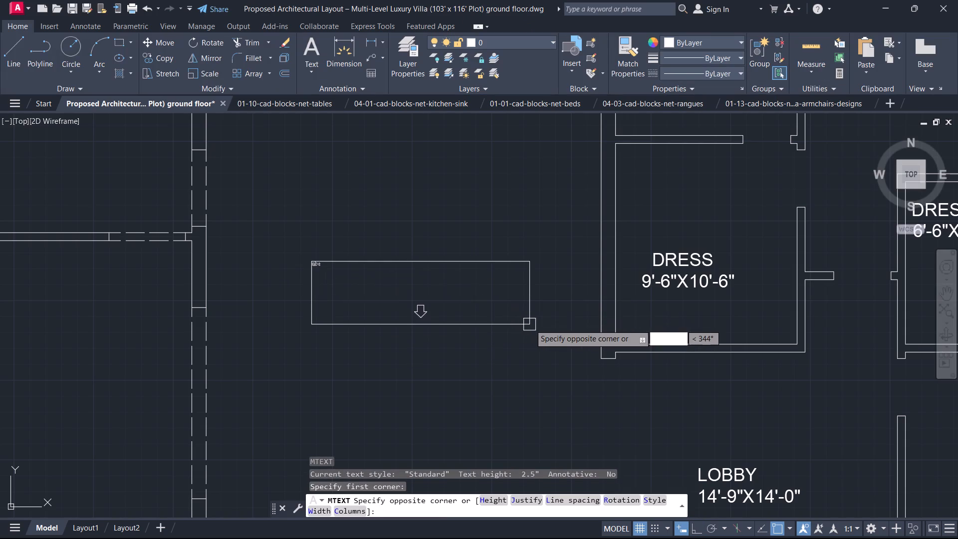
pyautogui.click(531, 324)
pyautogui.write('T.V')
pyautogui.write('.')
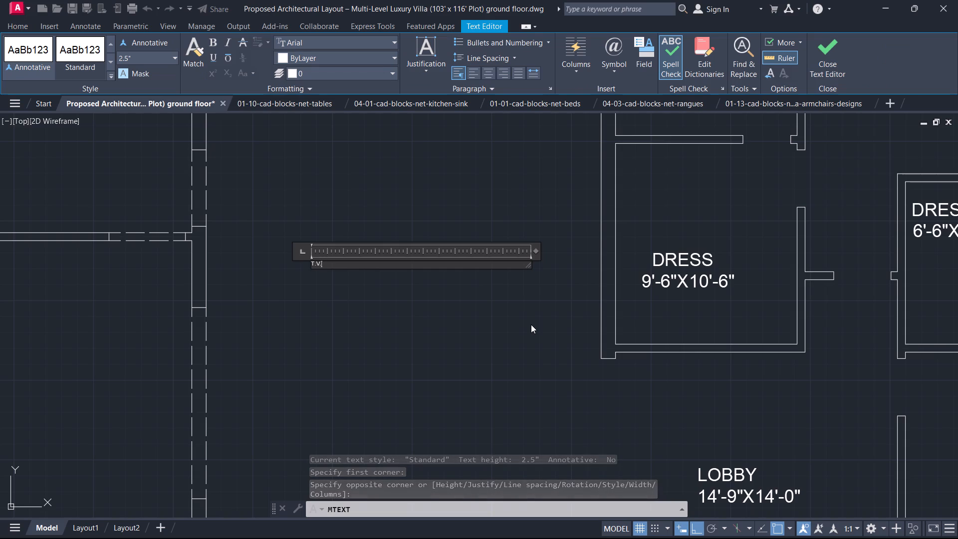
pyautogui.press('space')
pyautogui.write('LOUNGE')
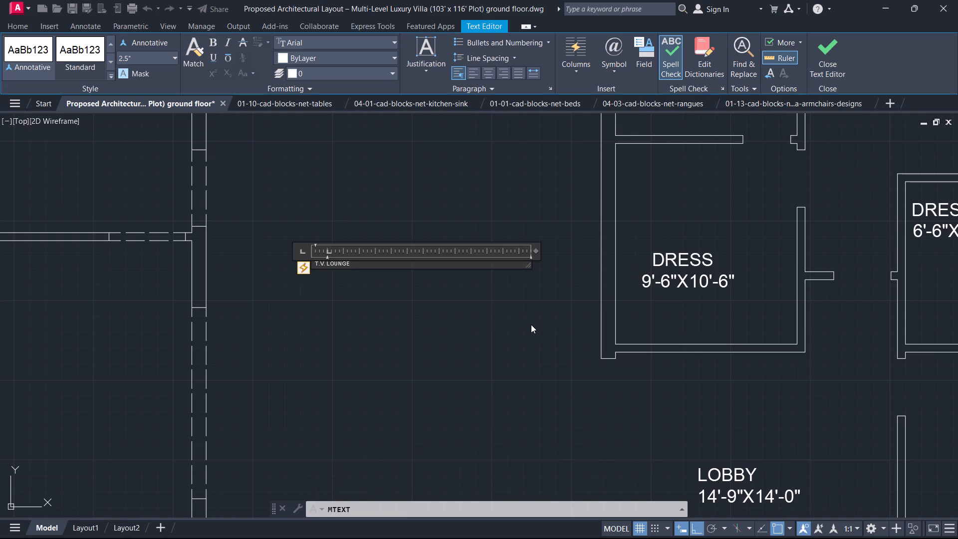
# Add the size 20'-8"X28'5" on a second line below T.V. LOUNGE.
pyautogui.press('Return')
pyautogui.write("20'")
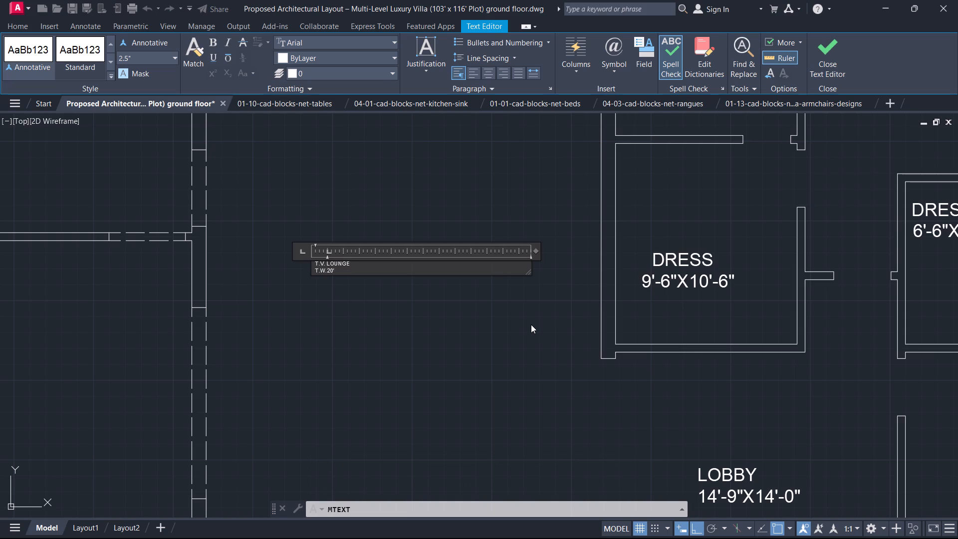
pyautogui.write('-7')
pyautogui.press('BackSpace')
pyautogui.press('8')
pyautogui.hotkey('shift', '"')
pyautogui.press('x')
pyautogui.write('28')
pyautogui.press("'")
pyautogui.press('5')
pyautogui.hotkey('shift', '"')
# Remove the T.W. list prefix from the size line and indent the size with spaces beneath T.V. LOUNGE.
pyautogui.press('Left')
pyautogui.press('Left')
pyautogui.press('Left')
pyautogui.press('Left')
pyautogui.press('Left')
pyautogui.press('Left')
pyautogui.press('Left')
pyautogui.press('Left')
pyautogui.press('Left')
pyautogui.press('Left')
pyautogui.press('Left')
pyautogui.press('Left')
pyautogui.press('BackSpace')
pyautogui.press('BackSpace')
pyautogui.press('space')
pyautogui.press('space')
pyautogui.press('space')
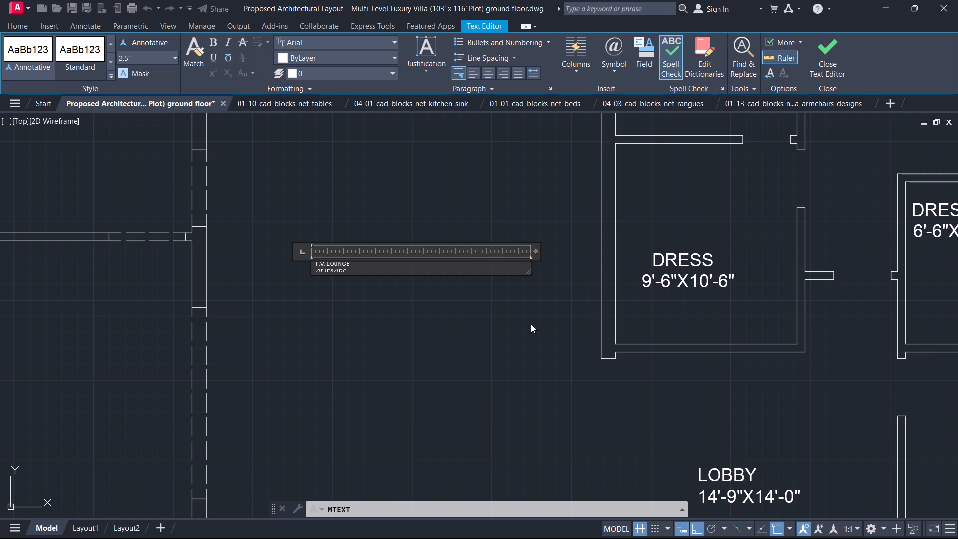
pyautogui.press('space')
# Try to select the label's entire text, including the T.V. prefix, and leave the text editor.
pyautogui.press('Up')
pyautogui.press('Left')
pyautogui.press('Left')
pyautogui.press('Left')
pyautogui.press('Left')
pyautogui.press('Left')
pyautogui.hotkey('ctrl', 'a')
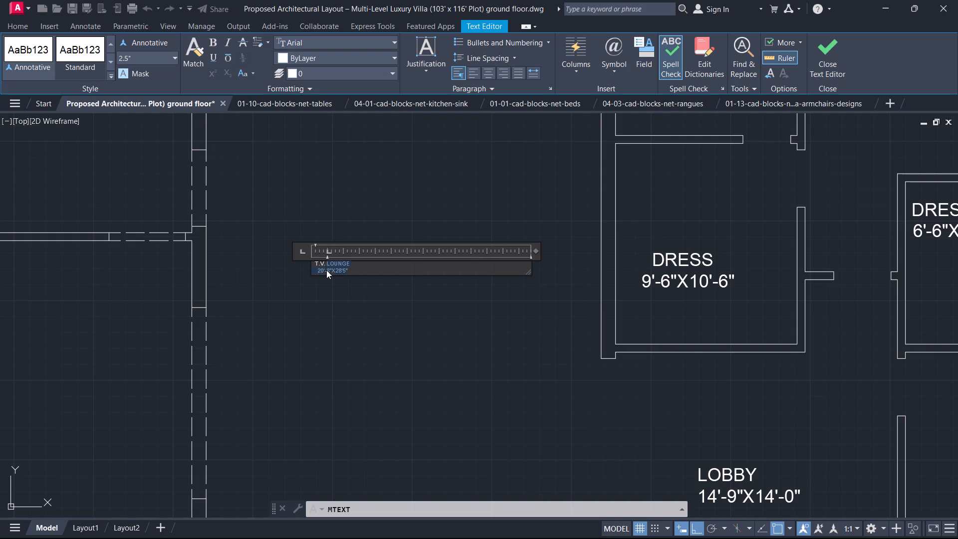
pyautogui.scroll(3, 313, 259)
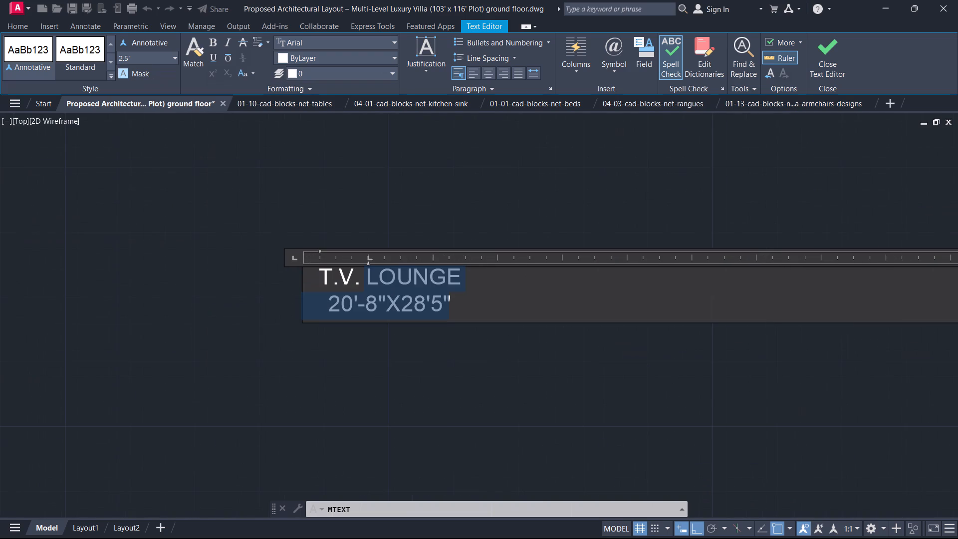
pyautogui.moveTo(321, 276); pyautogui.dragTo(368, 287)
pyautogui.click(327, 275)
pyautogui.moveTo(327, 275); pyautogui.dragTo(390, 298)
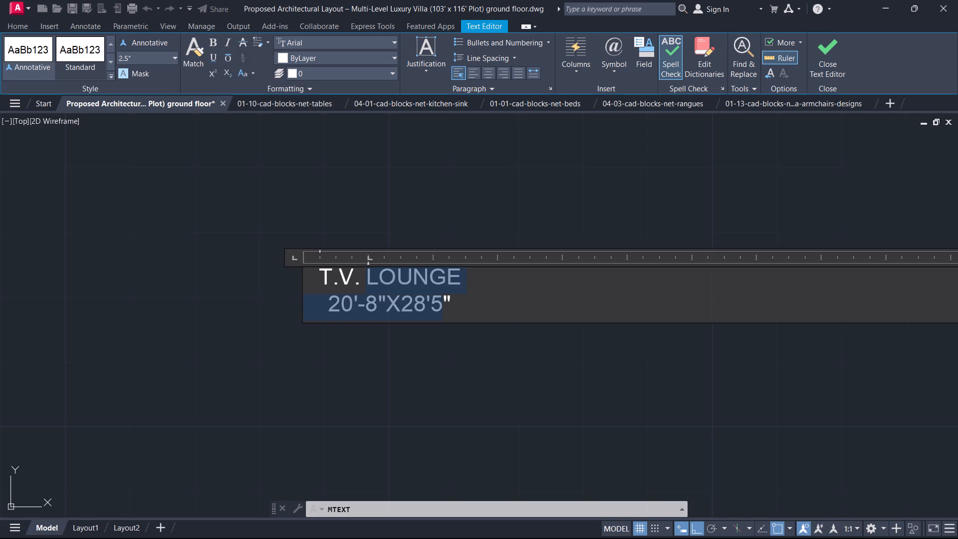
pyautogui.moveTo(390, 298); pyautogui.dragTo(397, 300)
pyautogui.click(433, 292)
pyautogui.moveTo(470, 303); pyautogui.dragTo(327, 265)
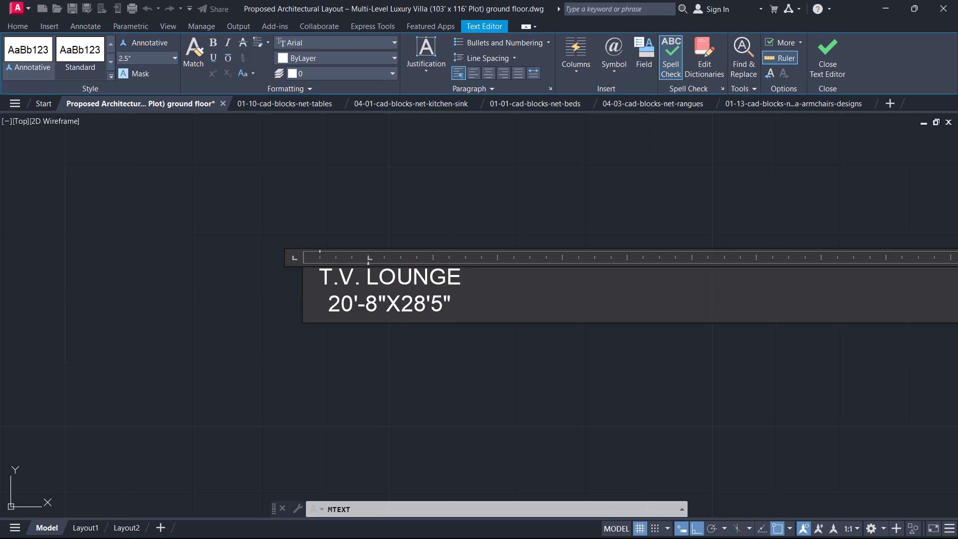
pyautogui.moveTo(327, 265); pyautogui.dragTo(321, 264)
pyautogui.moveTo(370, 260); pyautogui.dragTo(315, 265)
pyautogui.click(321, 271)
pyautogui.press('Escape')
# Delete the two-line T.V. LOUNGE label.
pyautogui.click(396, 281)
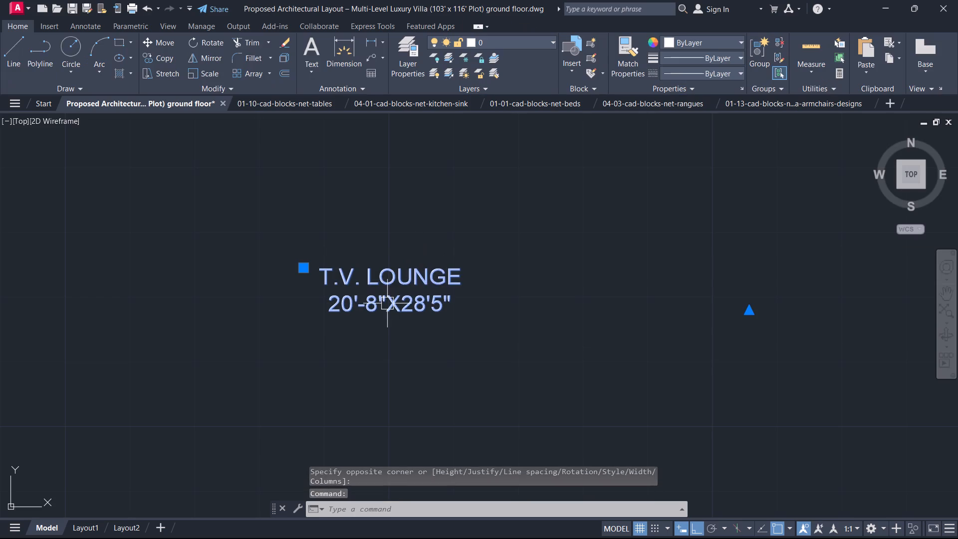
pyautogui.press('Delete')
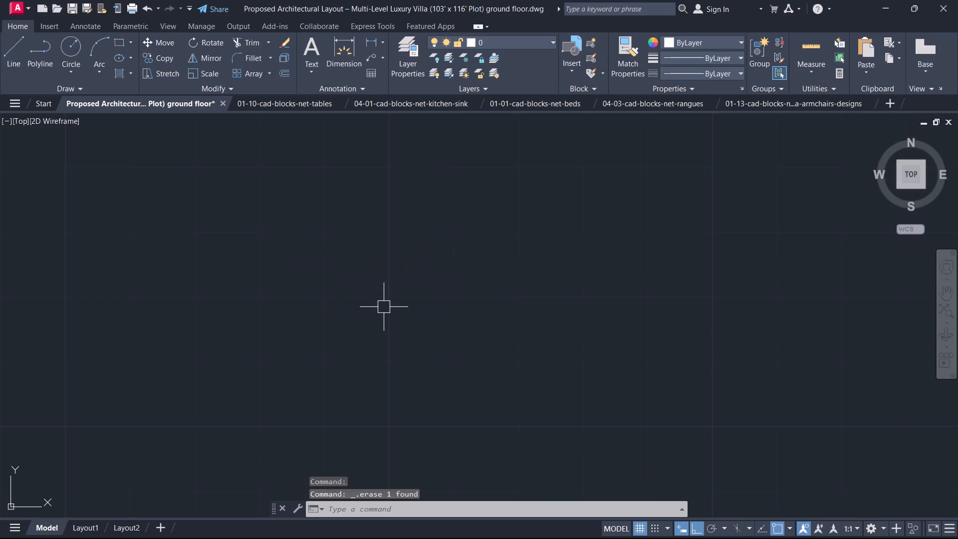
# Create a new multiline text box in the large open area west of DRESS.
pyautogui.write('T')
pyautogui.press('space')
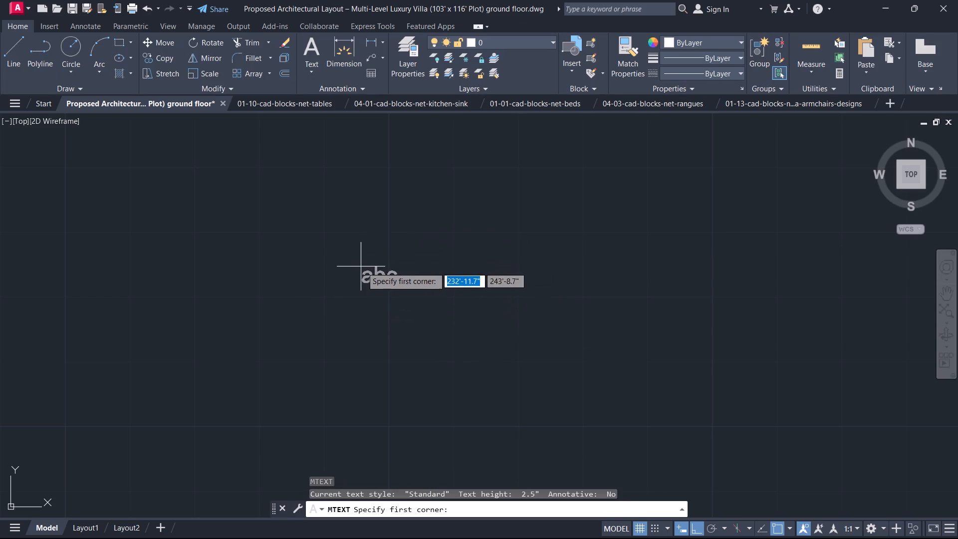
pyautogui.click(362, 267)
pyautogui.scroll(-2, 512, 409)
pyautogui.scroll(1, 515, 411)
pyautogui.scroll(-3, 516, 411)
pyautogui.click(596, 418)
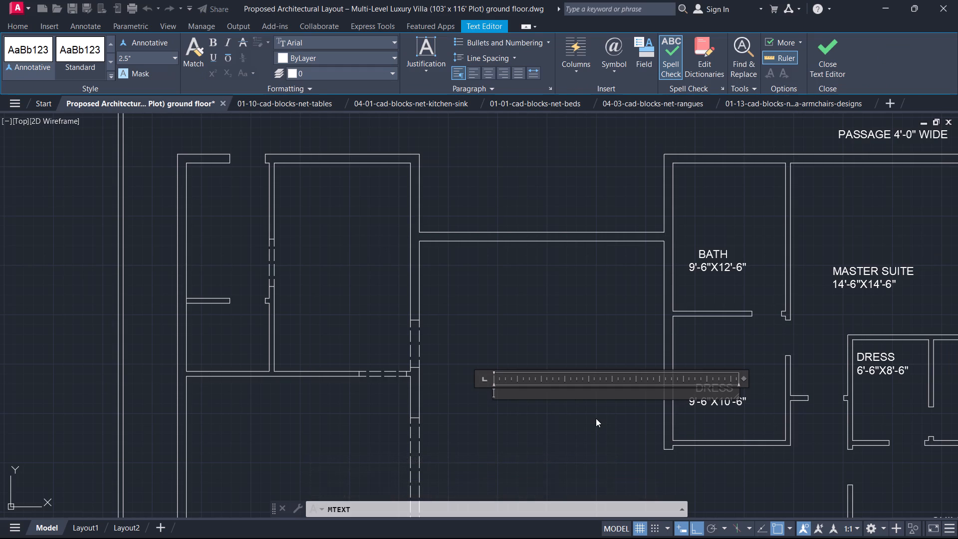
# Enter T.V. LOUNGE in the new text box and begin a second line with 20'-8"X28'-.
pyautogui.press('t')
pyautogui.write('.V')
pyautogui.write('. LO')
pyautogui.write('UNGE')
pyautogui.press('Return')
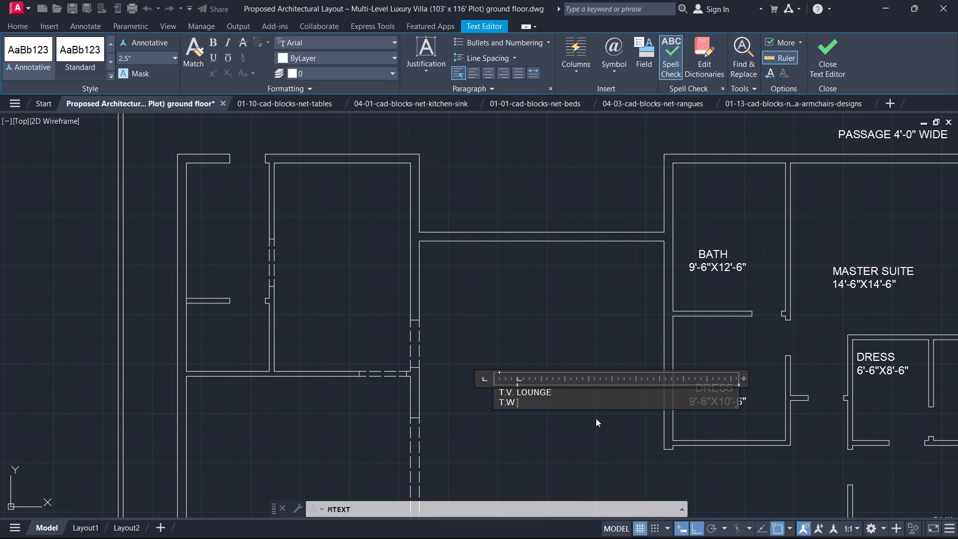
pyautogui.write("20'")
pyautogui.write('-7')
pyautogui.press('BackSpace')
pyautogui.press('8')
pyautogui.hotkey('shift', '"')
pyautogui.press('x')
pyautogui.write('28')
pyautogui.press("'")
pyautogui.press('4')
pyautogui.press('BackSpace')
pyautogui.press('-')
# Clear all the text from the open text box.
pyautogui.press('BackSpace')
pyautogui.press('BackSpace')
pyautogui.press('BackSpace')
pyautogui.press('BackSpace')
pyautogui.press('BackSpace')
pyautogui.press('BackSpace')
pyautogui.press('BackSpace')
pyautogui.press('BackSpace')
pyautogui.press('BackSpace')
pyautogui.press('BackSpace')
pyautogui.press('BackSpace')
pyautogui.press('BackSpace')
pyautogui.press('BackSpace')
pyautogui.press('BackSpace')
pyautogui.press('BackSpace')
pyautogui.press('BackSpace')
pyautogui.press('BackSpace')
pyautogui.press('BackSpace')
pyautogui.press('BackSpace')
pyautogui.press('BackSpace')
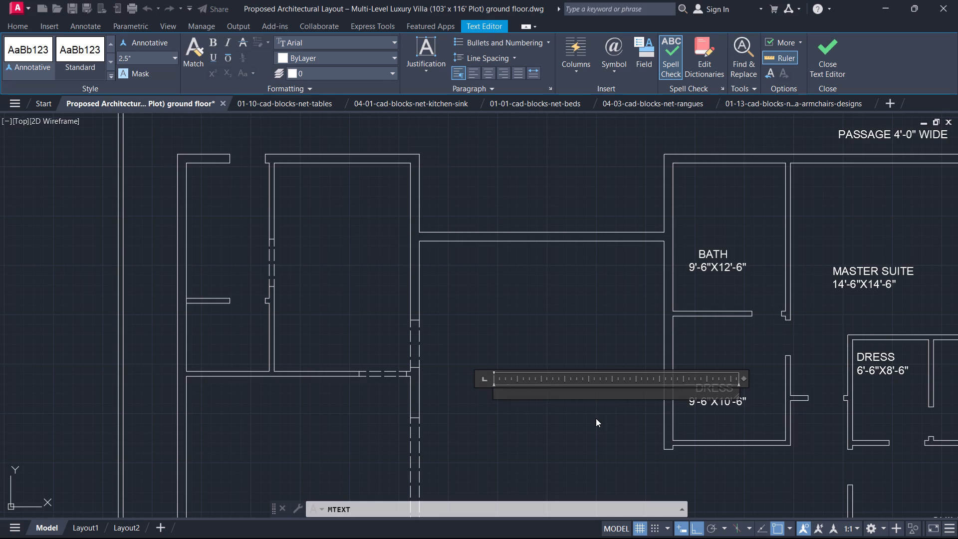
# Enter T V LOUNGE and 20'-8"X28'-5" on two lines in the open text box, with a leading space before the name.
pyautogui.press('space')
pyautogui.write('T')
pyautogui.press('space')
pyautogui.write('V')
pyautogui.press('space')
pyautogui.write('LOUNGE')
pyautogui.press('Return')
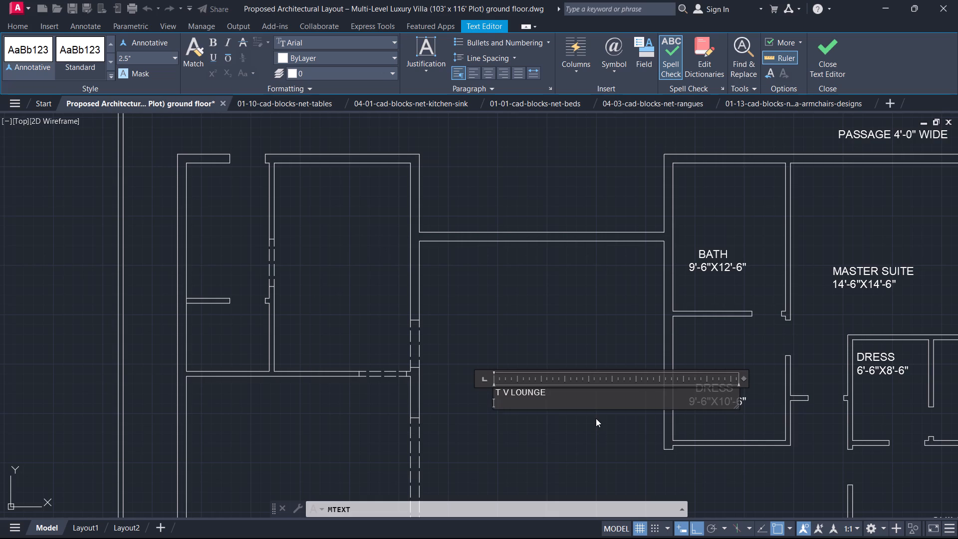
pyautogui.write('20')
pyautogui.press("'")
pyautogui.press('-')
pyautogui.press('8')
pyautogui.hotkey('shift', '"')
pyautogui.write('X2')
pyautogui.press('8')
pyautogui.press("'")
pyautogui.press('-')
pyautogui.press('5')
pyautogui.hotkey('shift', '"')
# Set the whole T V LOUNGE label to 8" text height and finish the text.
pyautogui.hotkey('ctrl', 'a')
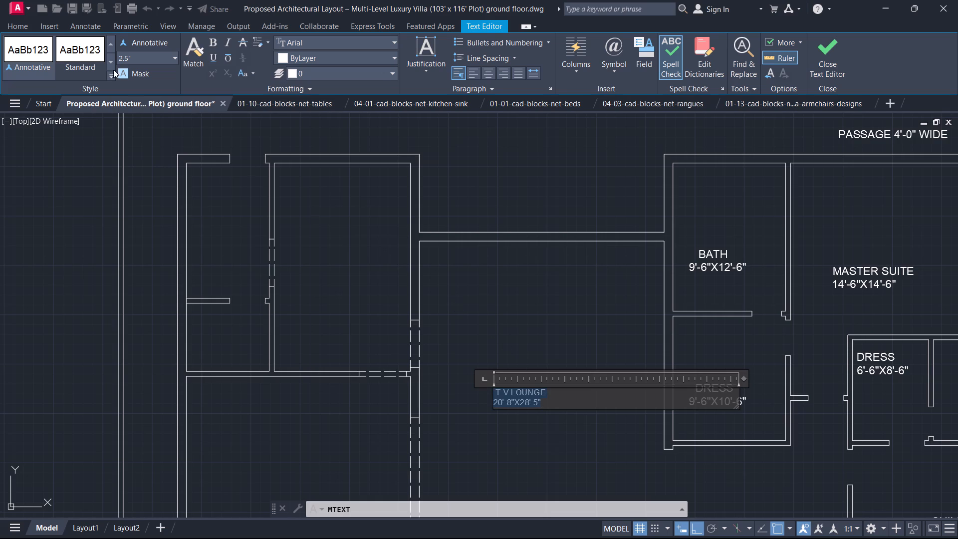
pyautogui.click(141, 58)
pyautogui.press('8')
pyautogui.press('Return')
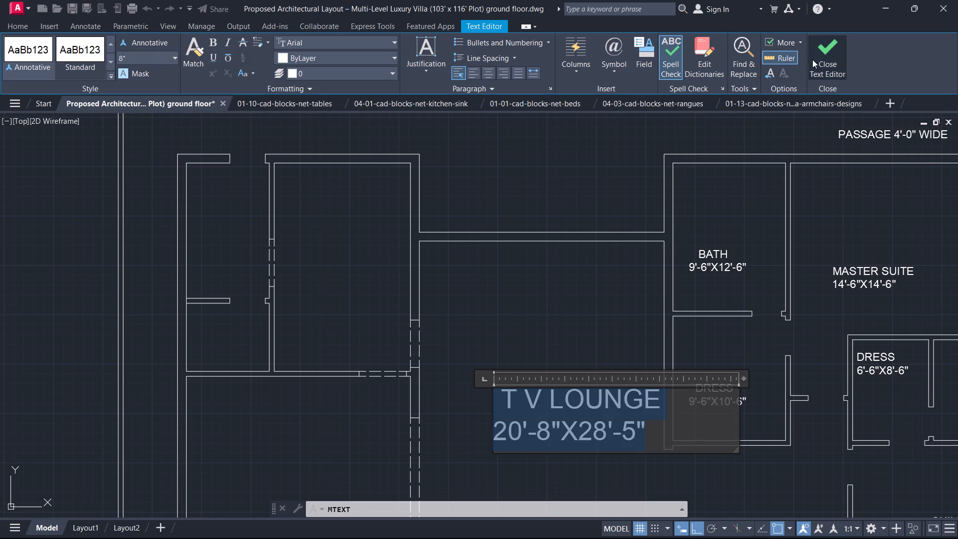
pyautogui.click(816, 60)
# Indent the size line of the T V LOUNGE label by two spaces so it sits centred under the name.
pyautogui.scroll(-1, 552, 354)
pyautogui.scroll(2, 601, 416)
pyautogui.moveTo(604, 418); pyautogui.dragTo(564, 390, button='middle')
pyautogui.doubleClick(417, 299)
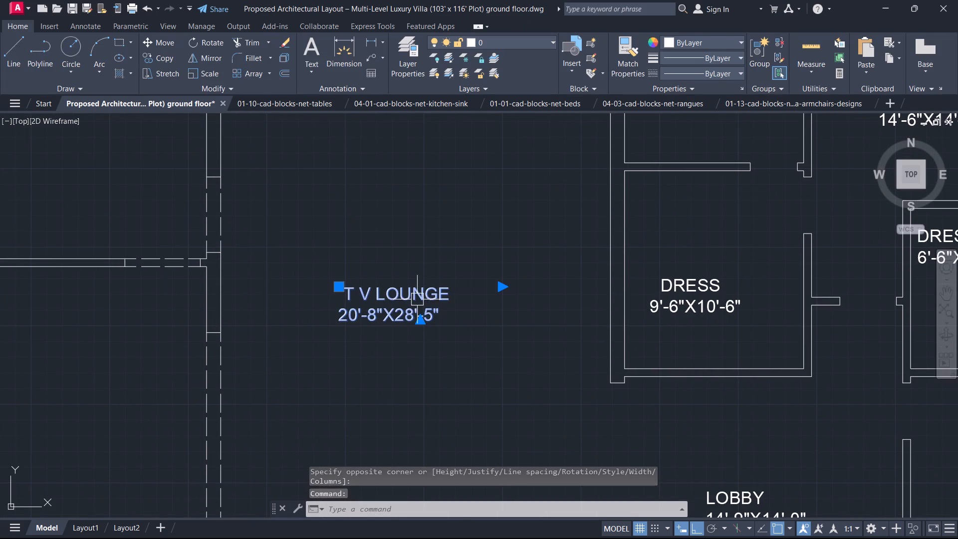
pyautogui.click(344, 318)
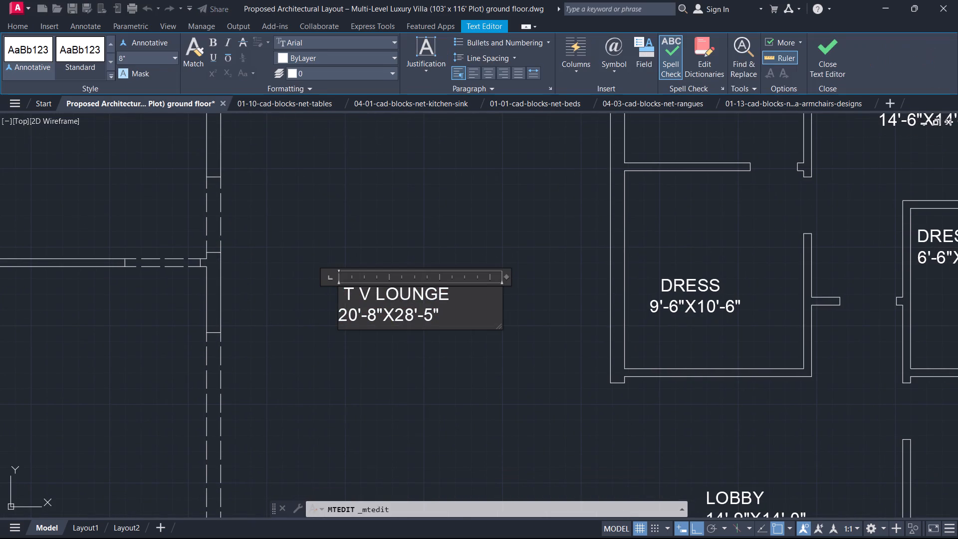
pyautogui.press('Left')
pyautogui.press('space')
pyautogui.press('space')
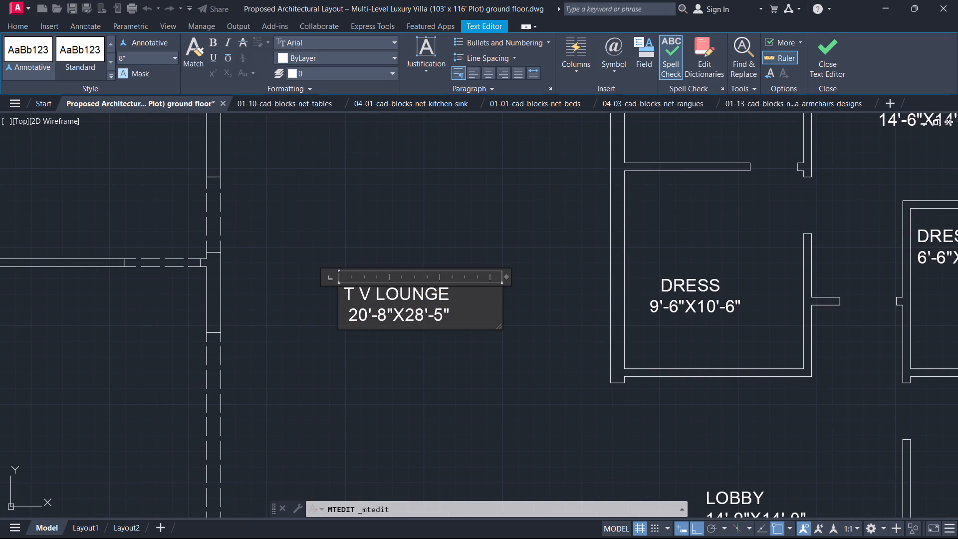
pyautogui.click(447, 228)
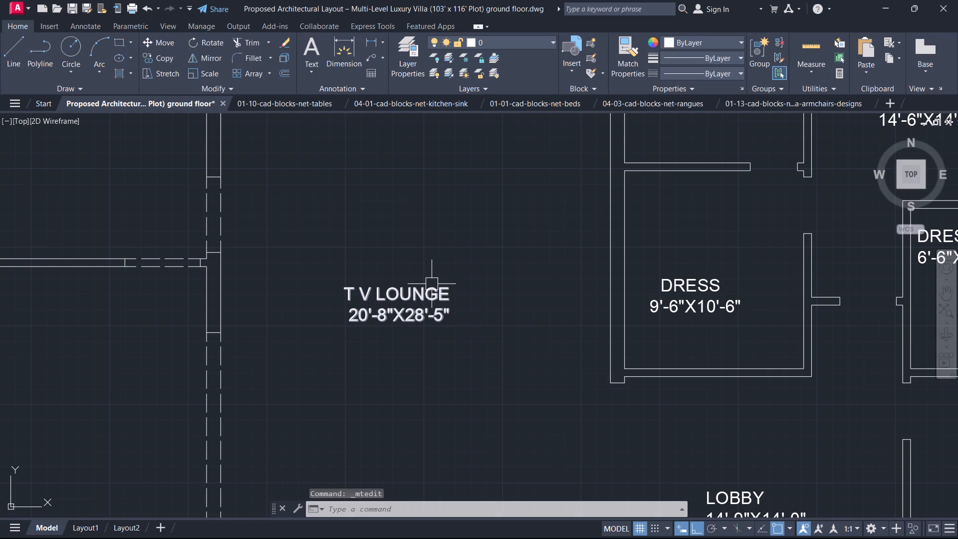
# Add a multiline text in the small room northeast of FATHER SUITE reading BATH with 13'X7'-6" on the second line.
pyautogui.scroll(-3, 431, 285)
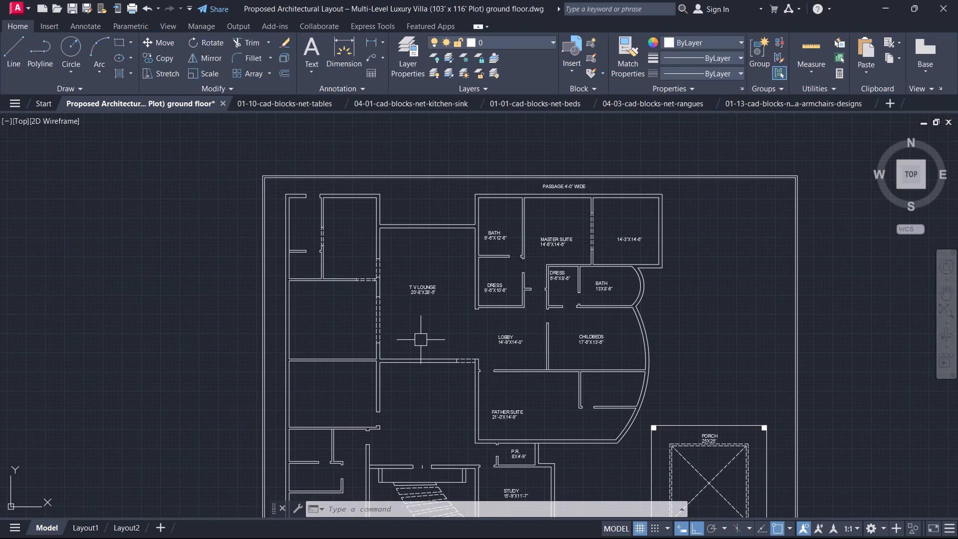
pyautogui.scroll(2, 575, 380)
pyautogui.moveTo(575, 380); pyautogui.dragTo(553, 330, button='middle')
pyautogui.scroll(-1, 611, 356)
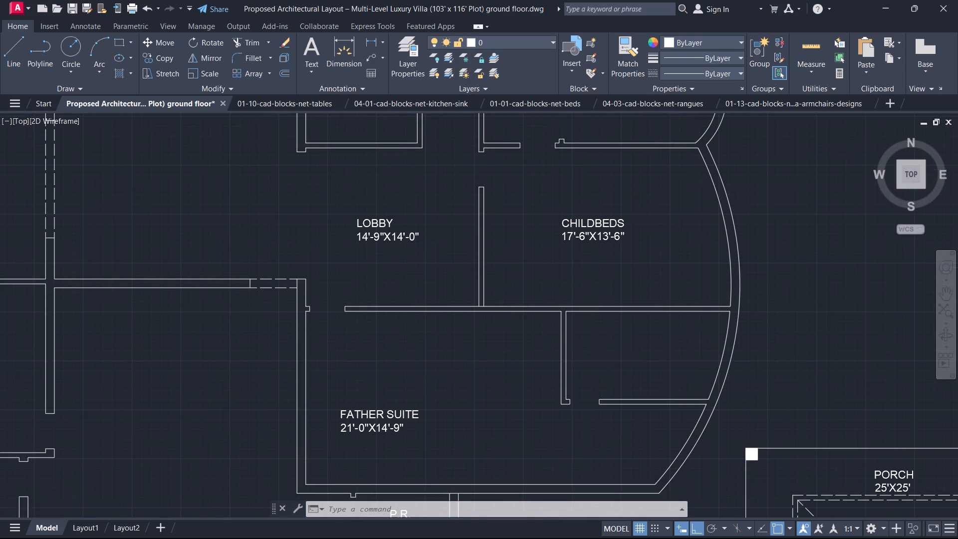
pyautogui.middleClick(611, 356)
pyautogui.write('T')
pyautogui.press('space')
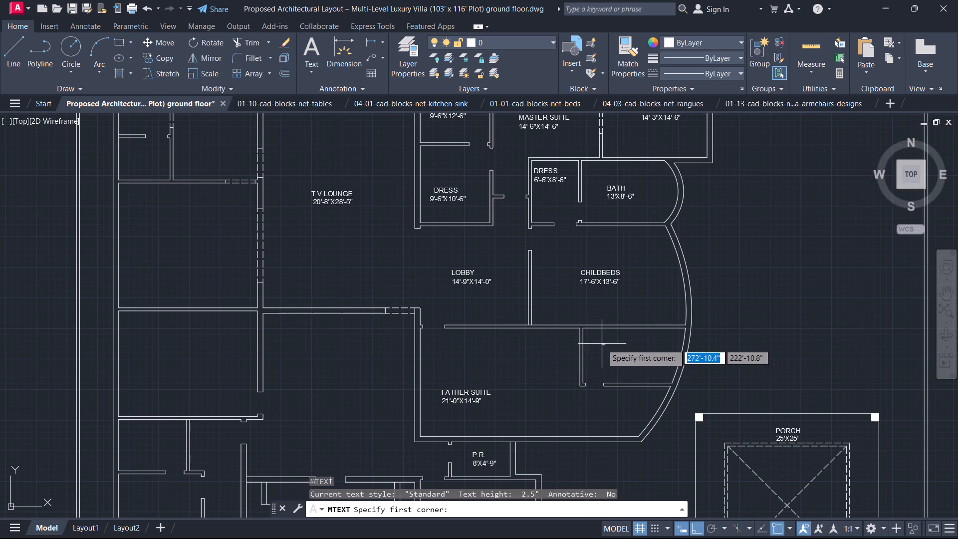
pyautogui.click(601, 343)
pyautogui.click(643, 355)
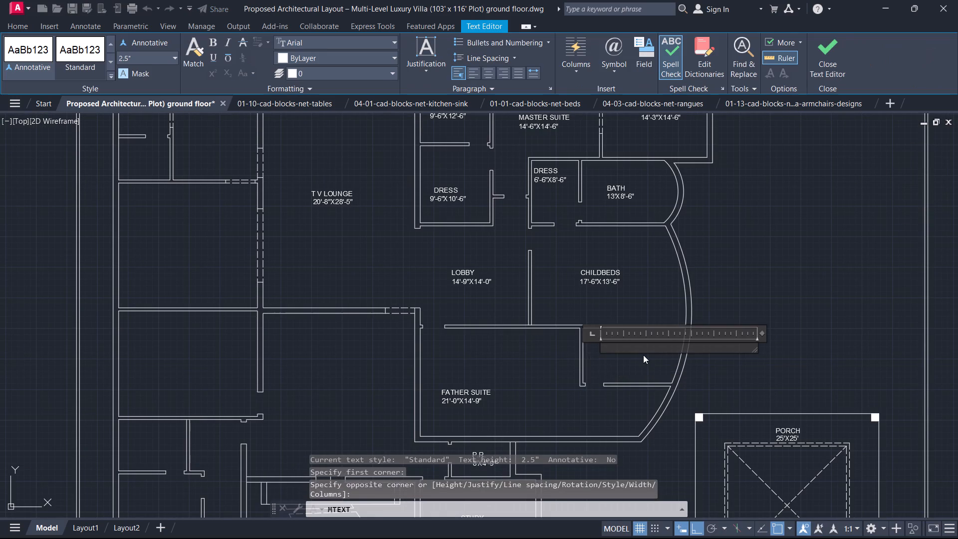
pyautogui.write('BATH')
pyautogui.press('Return')
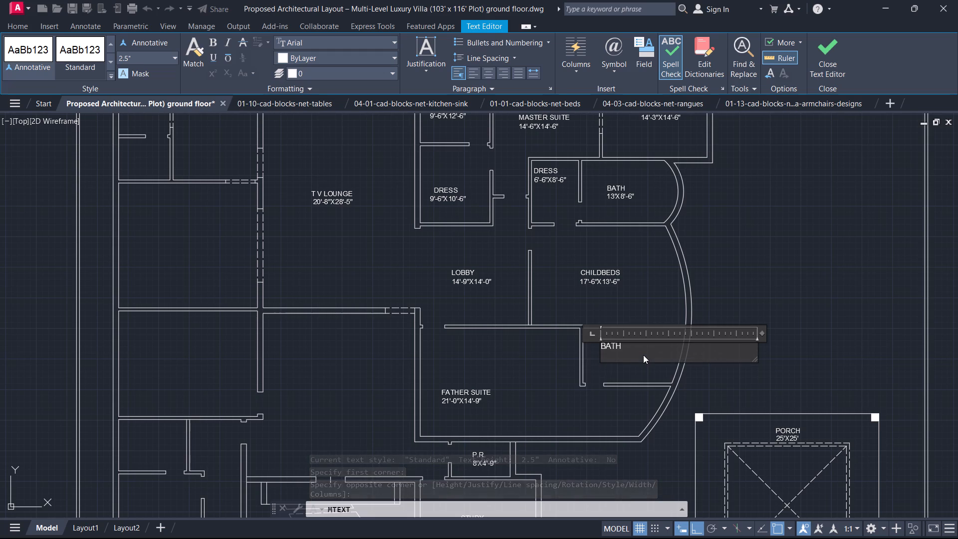
pyautogui.write('13')
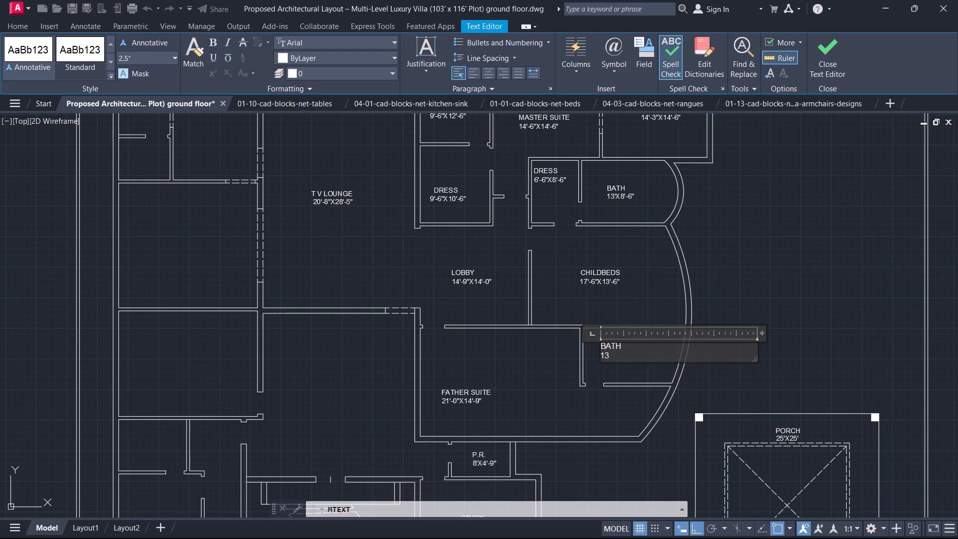
pyautogui.press("'")
pyautogui.write('X7')
pyautogui.press("'")
pyautogui.write('-6')
pyautogui.hotkey('shift', '"')
# Set both lines of the new BATH label to 8" text height and finish the text.
pyautogui.moveTo(658, 357); pyautogui.dragTo(527, 357)
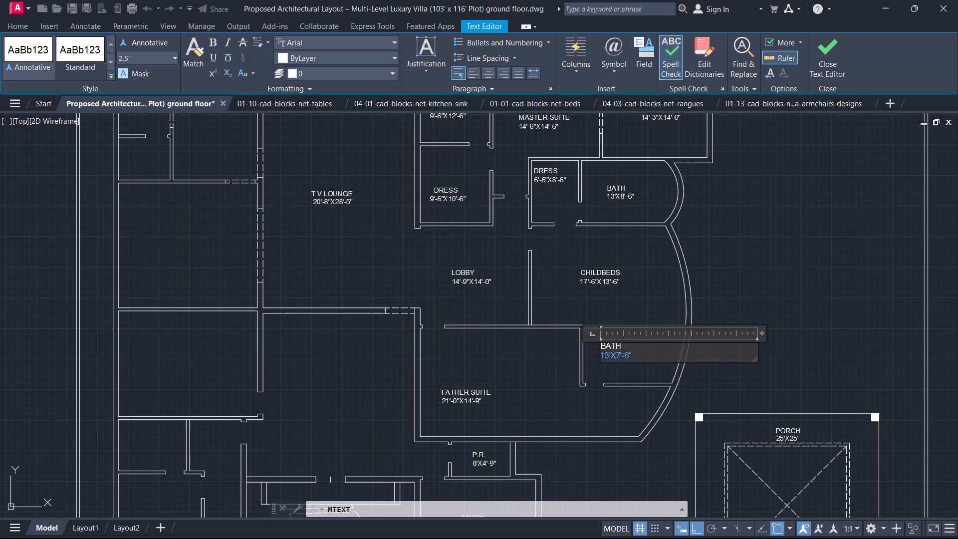
pyautogui.moveTo(527, 357); pyautogui.dragTo(528, 327)
pyautogui.click(161, 55)
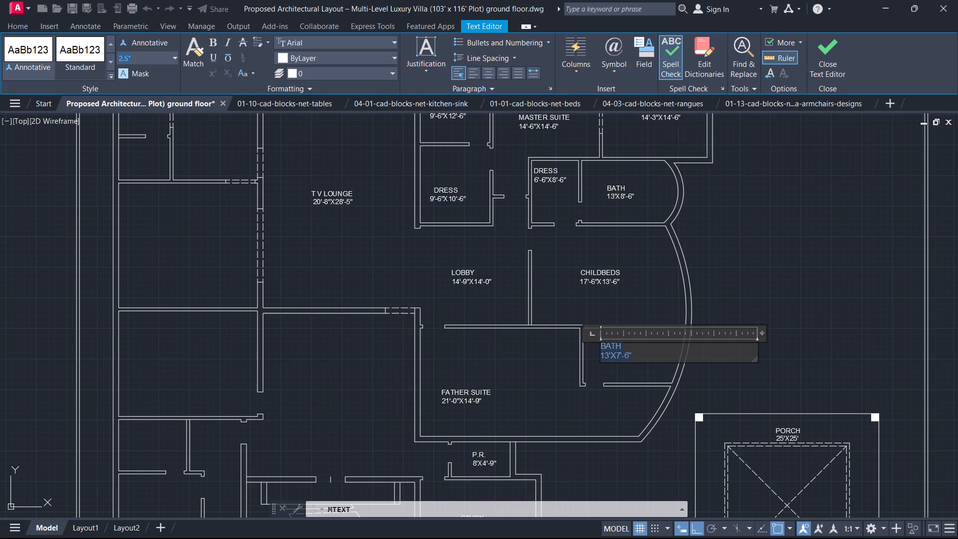
pyautogui.press('8')
pyautogui.press('Return')
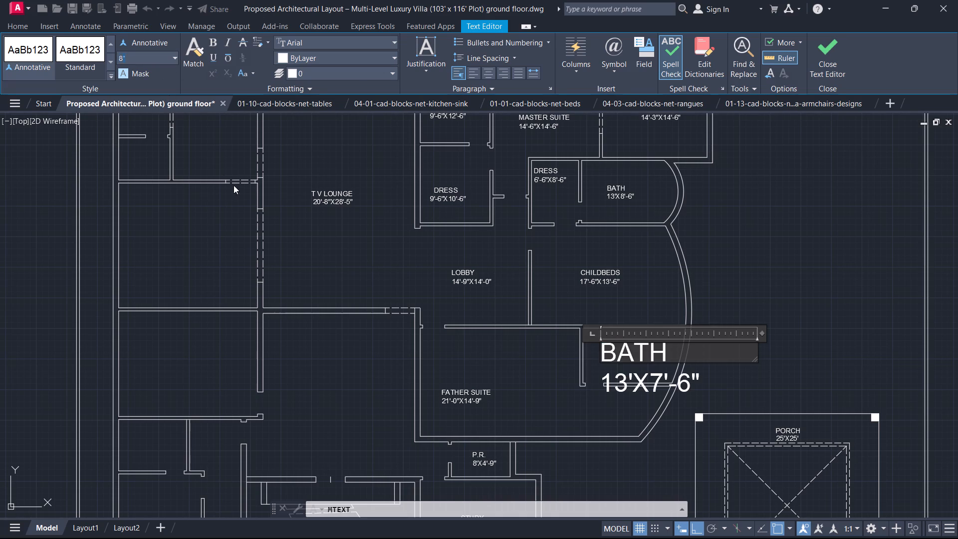
pyautogui.click(832, 52)
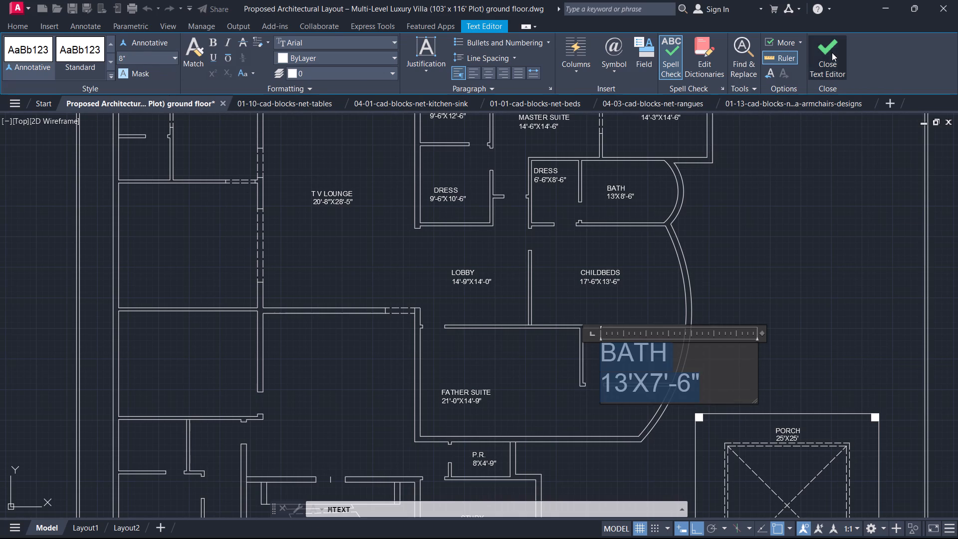
pyautogui.scroll(1, 581, 362)
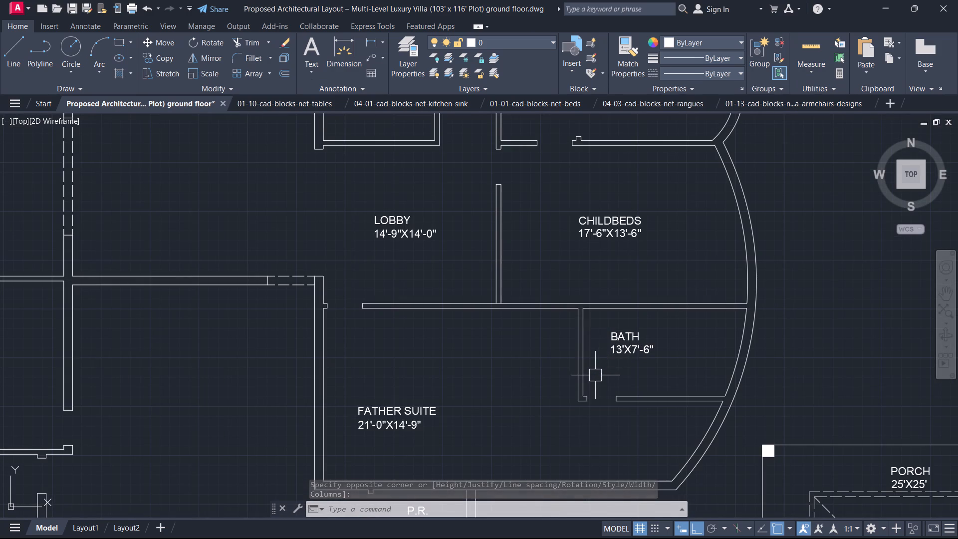
# Add a multiline text in the large room northwest of T V LOUNGE reading KITCHEN with 11'-6"X18' on the second line.
pyautogui.scroll(-1, 601, 336)
pyautogui.moveTo(579, 248); pyautogui.dragTo(605, 337, button='middle')
pyautogui.scroll(-1, 582, 248)
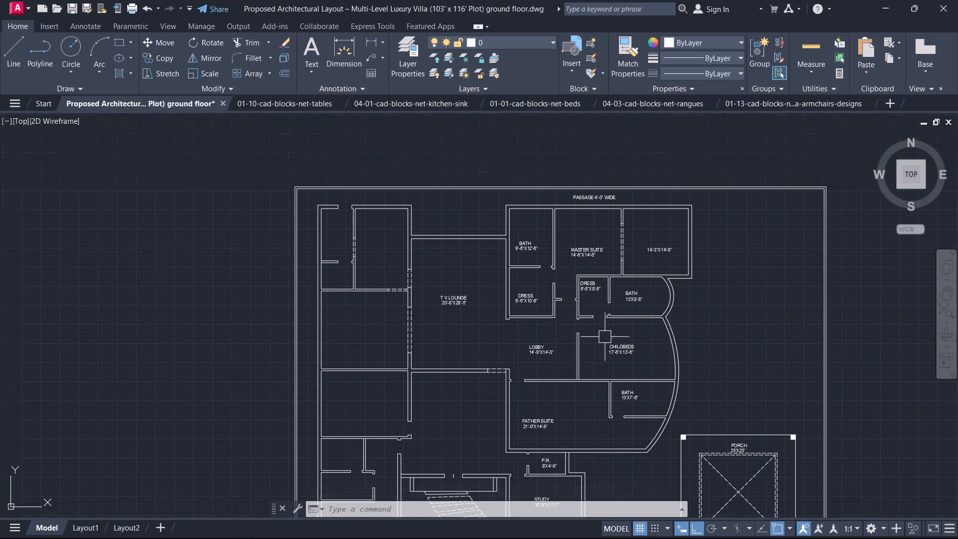
pyautogui.moveTo(511, 316); pyautogui.dragTo(691, 296, button='middle')
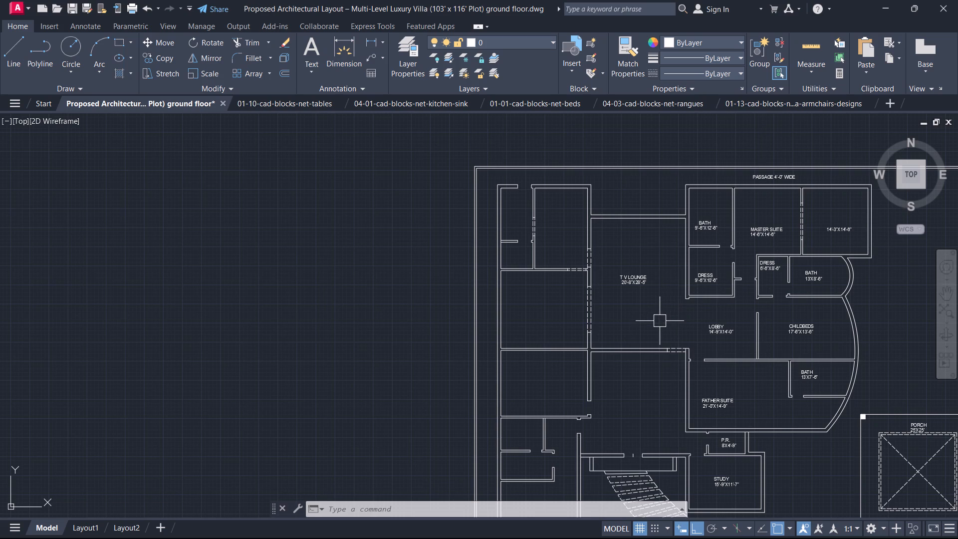
pyautogui.scroll(2, 546, 294)
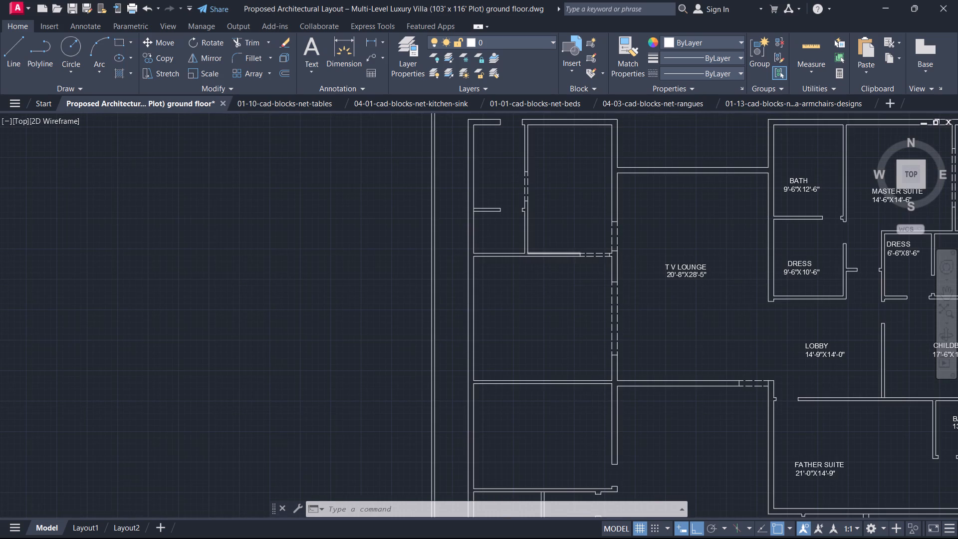
pyautogui.write('T')
pyautogui.press('space')
pyautogui.scroll(1, 549, 258)
pyautogui.moveTo(560, 216); pyautogui.dragTo(569, 412, button='middle')
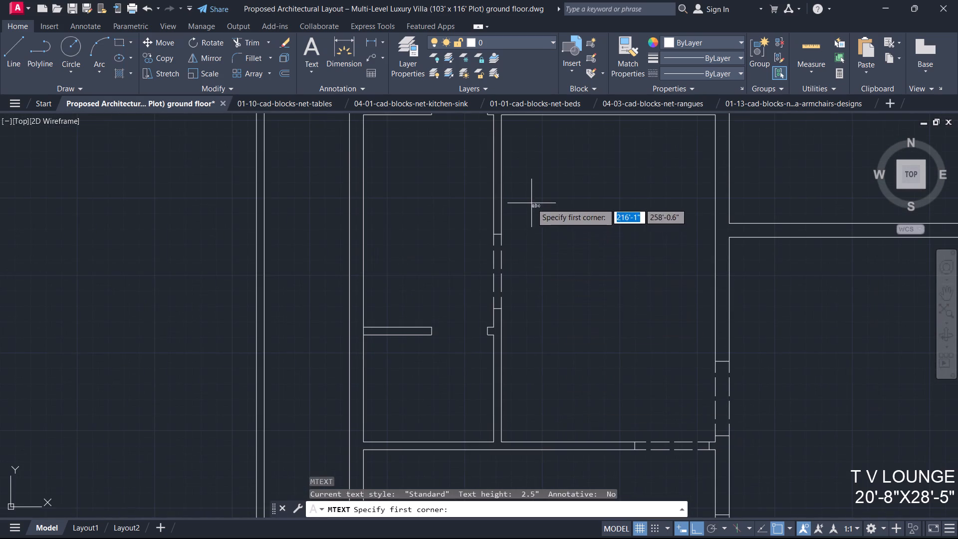
pyautogui.click(531, 202)
pyautogui.click(680, 257)
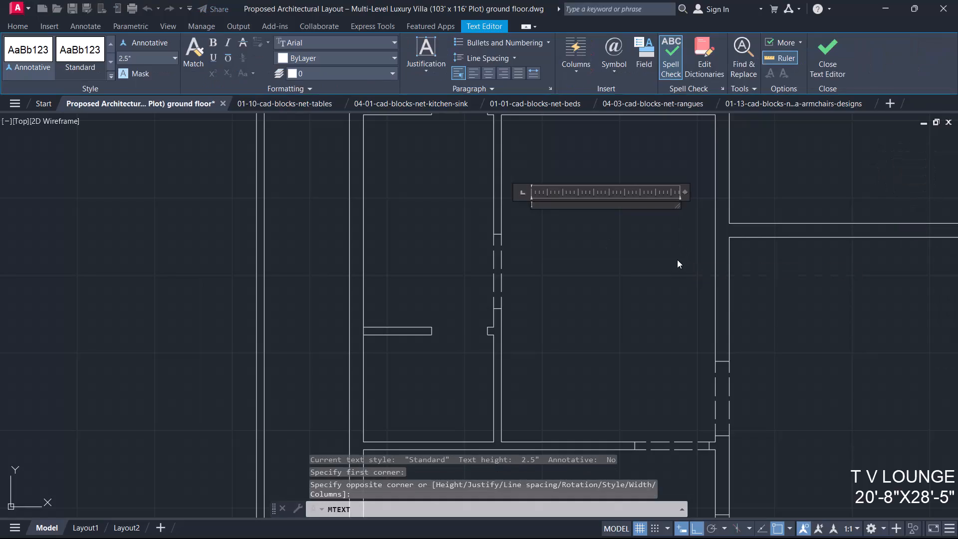
pyautogui.write('KIT')
pyautogui.write('CGE')
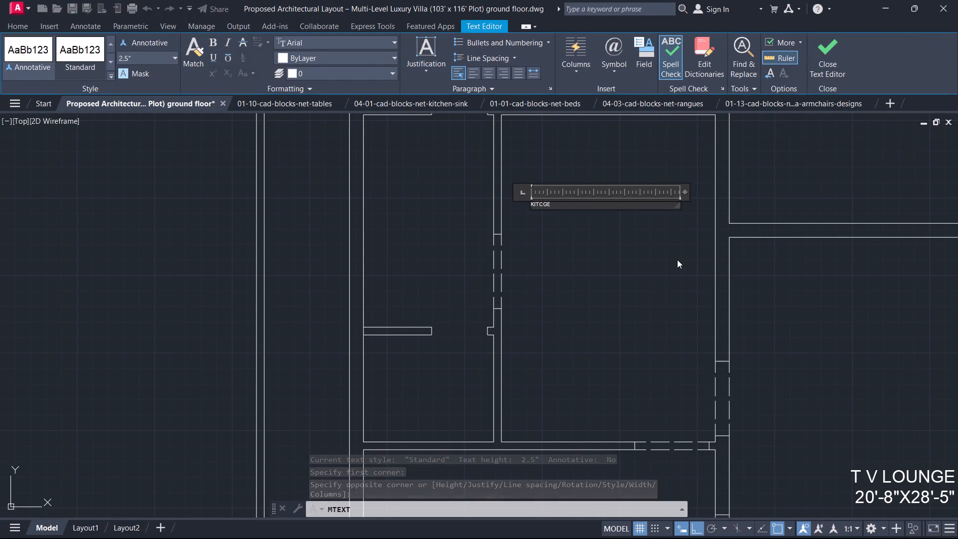
pyautogui.press('BackSpace')
pyautogui.press('BackSpace')
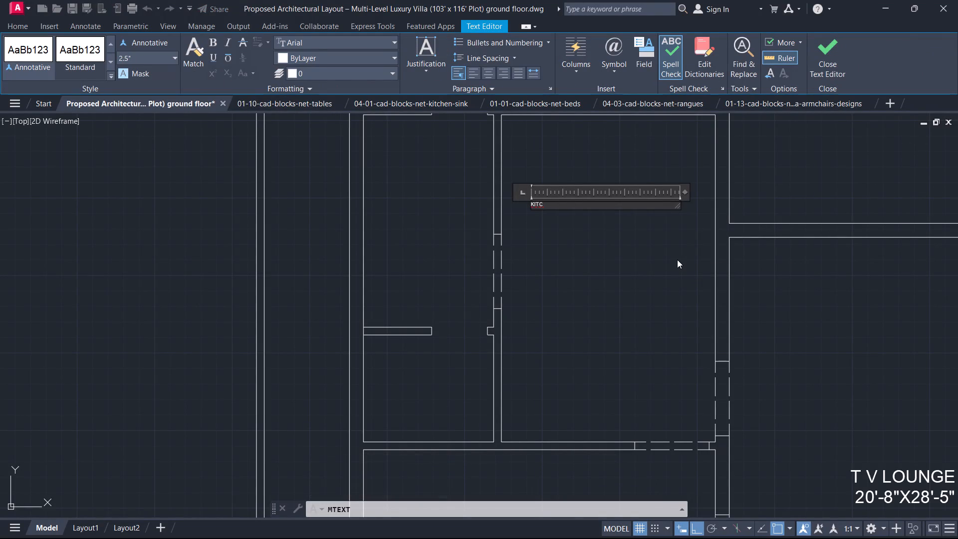
pyautogui.write('HEN')
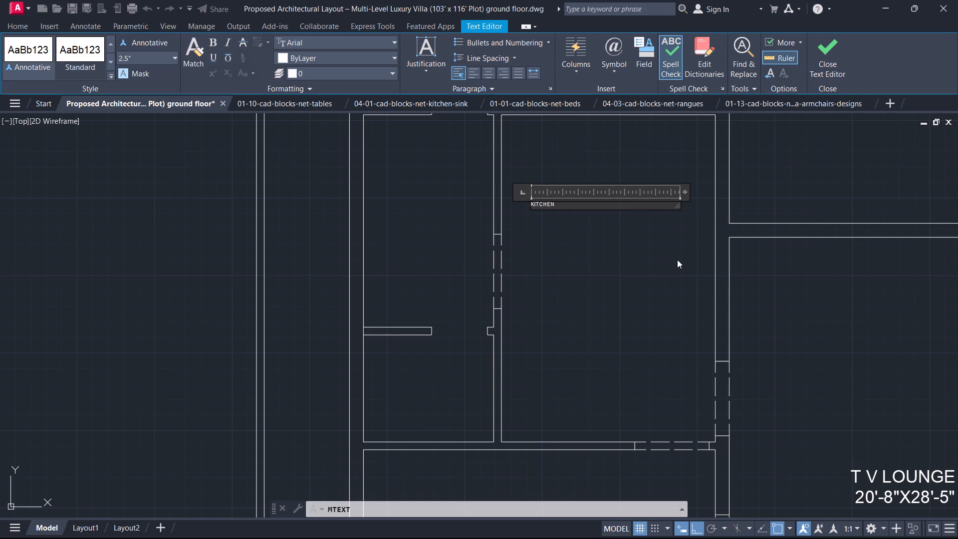
pyautogui.press('Return')
pyautogui.write("11'")
pyautogui.write('-6')
pyautogui.hotkey('shift', '"')
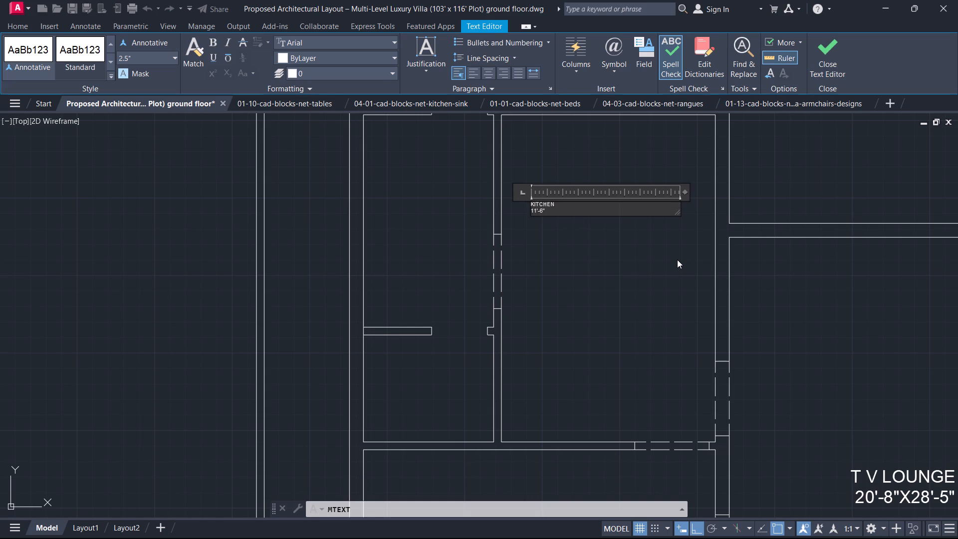
pyautogui.write('X1')
pyautogui.write("8'")
# Set both lines of the KITCHEN label to 8" text height and finish the text.
pyautogui.hotkey('ctrl', 'a')
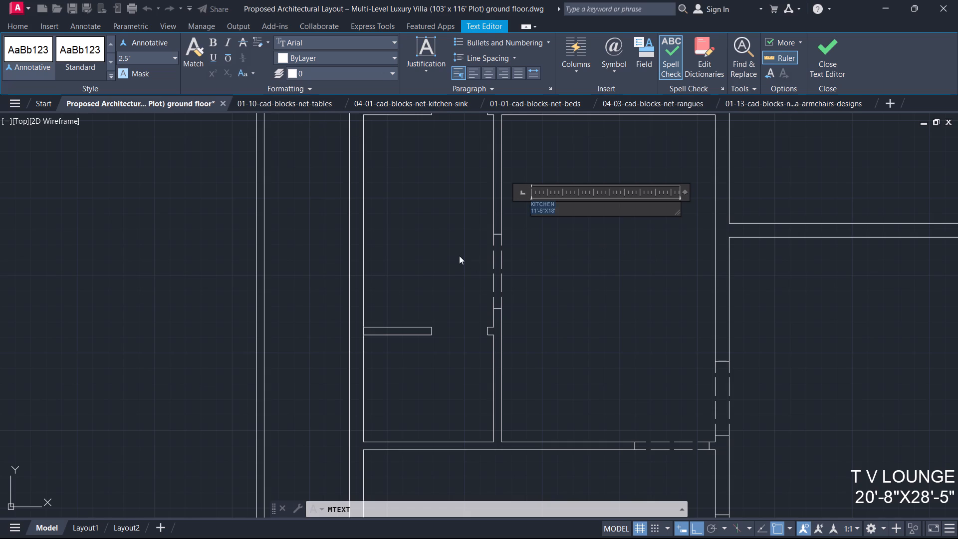
pyautogui.click(165, 61)
pyautogui.press('8')
pyautogui.press('Return')
pyautogui.click(835, 60)
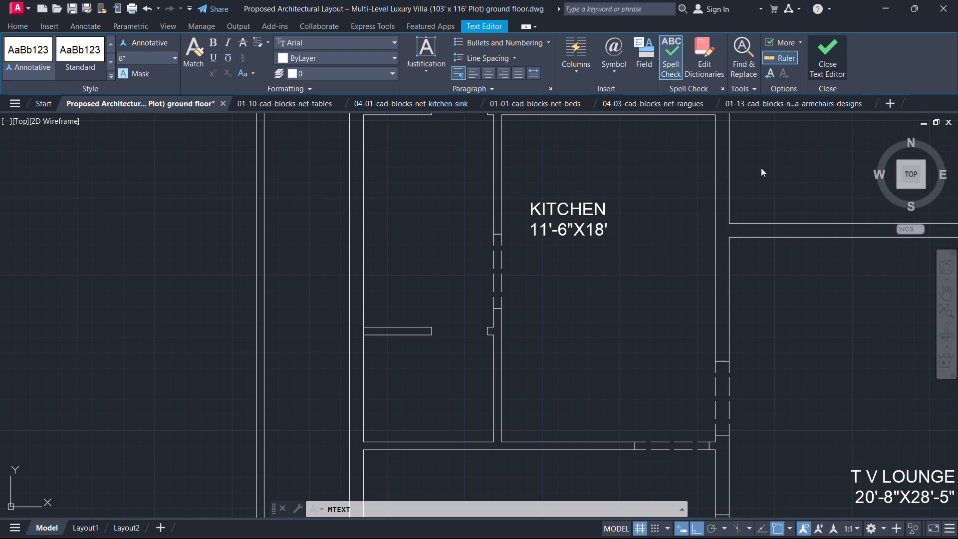
# Move the KITCHEN label horizontally east so it sits centred between the room's side walls.
pyautogui.scroll(-1, 458, 298)
pyautogui.moveTo(500, 269); pyautogui.dragTo(536, 333, button='middle')
pyautogui.scroll(1, 501, 269)
pyautogui.click(576, 335)
pyautogui.click(534, 270)
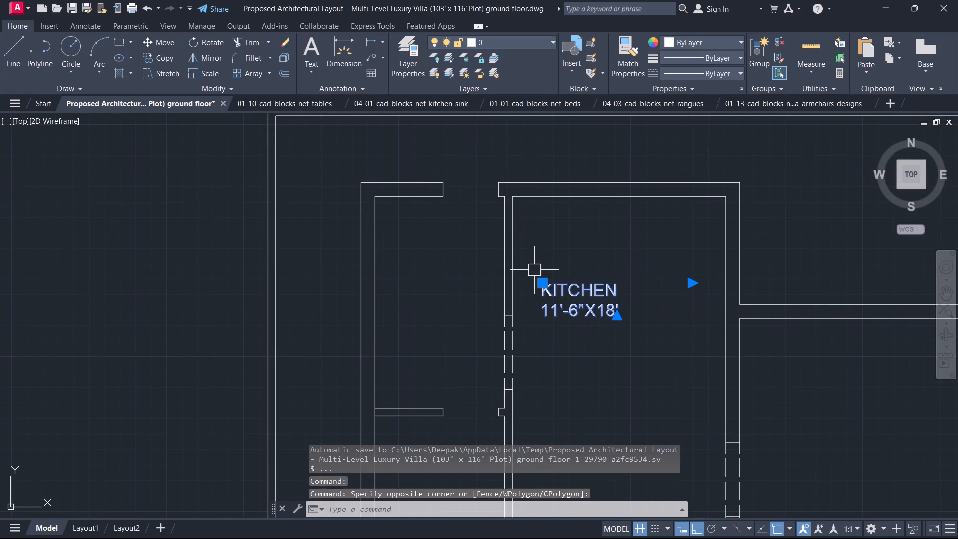
pyautogui.press('m')
pyautogui.press('space')
pyautogui.scroll(2, 558, 321)
pyautogui.click(572, 263)
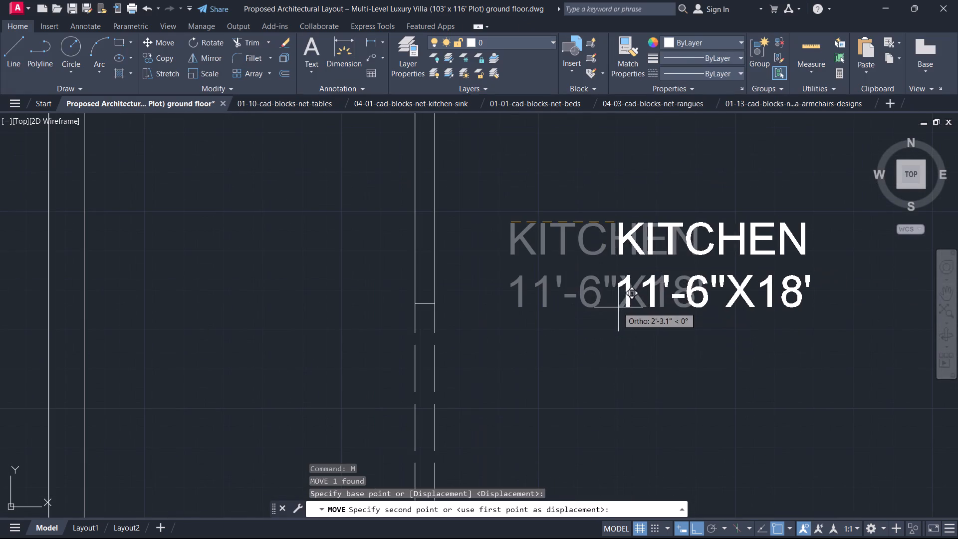
pyautogui.click(636, 295)
pyautogui.scroll(-3, 633, 312)
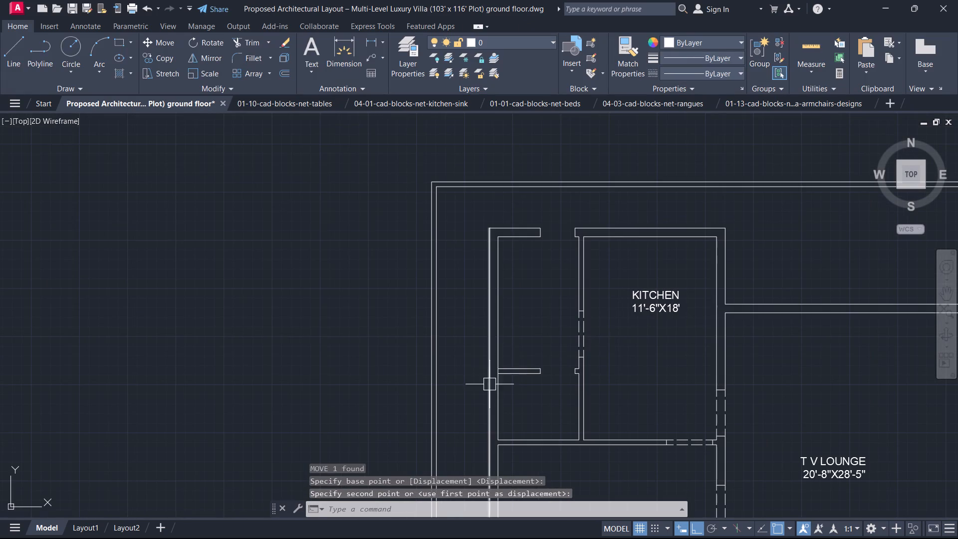
# Trim the west wall's inner line where the short partition in the narrow room west of KITCHEN meets it.
pyautogui.moveTo(497, 391); pyautogui.dragTo(579, 391, button='middle')
pyautogui.scroll(1, 545, 374)
pyautogui.scroll(1, 623, 326)
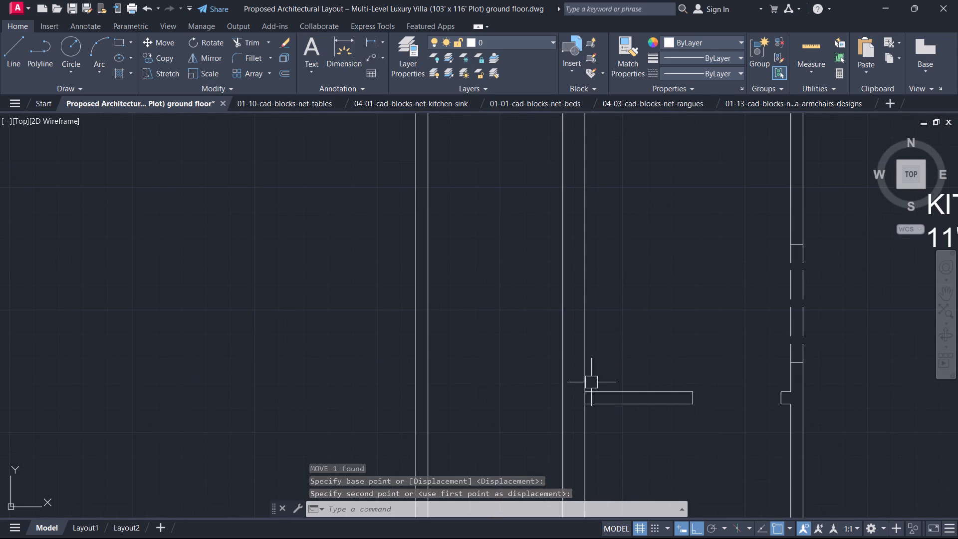
pyautogui.scroll(1, 577, 401)
pyautogui.write('TR')
pyautogui.press('space')
pyautogui.scroll(2, 578, 401)
pyautogui.click(587, 396)
pyautogui.click(624, 392)
pyautogui.press('Escape')
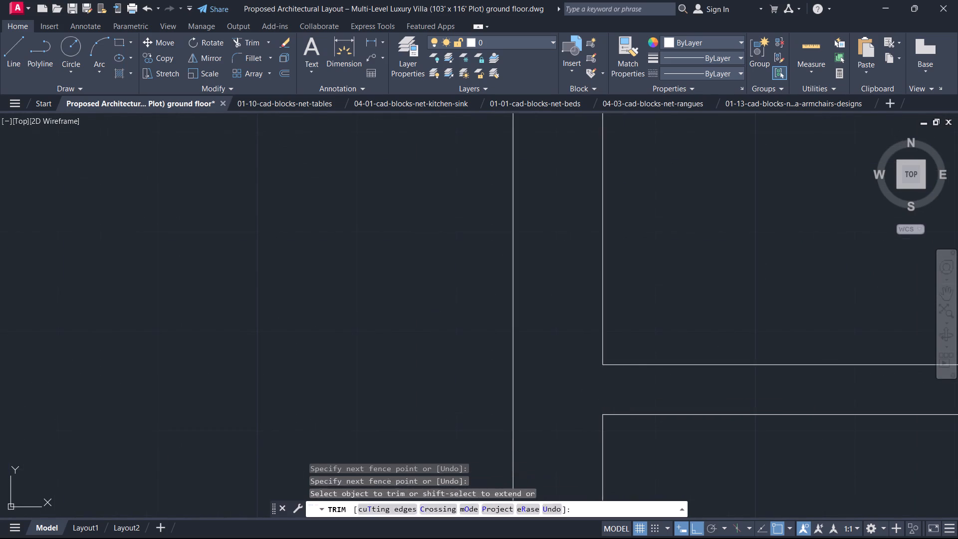
# Add a multiline text in the narrow room west of KITCHEN, above the partition, reading RAW.KIT. with 7'X11'-6" on the second line.
pyautogui.scroll(-3, 630, 356)
pyautogui.moveTo(637, 274); pyautogui.dragTo(584, 328, button='middle')
pyautogui.press('t')
pyautogui.press('space')
pyautogui.click(613, 244)
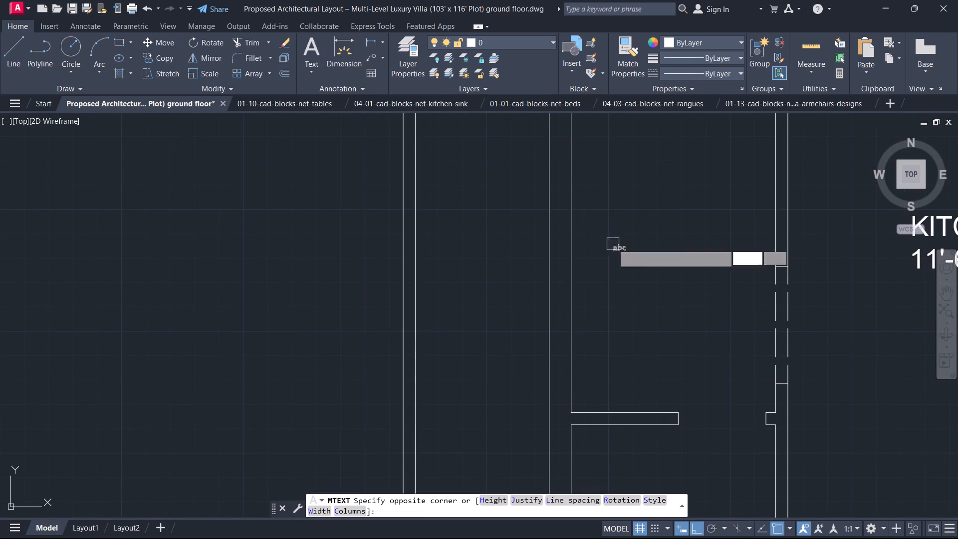
pyautogui.click(739, 297)
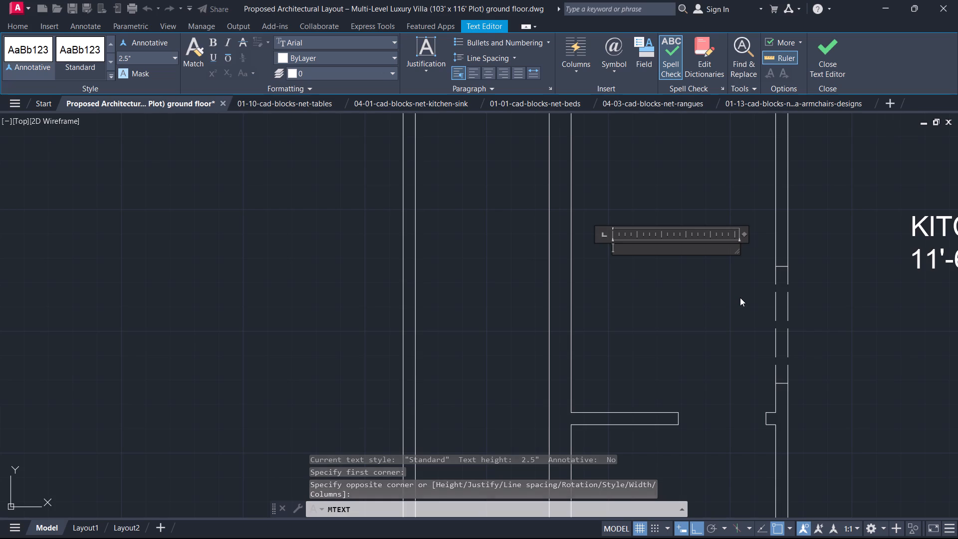
pyautogui.press('e')
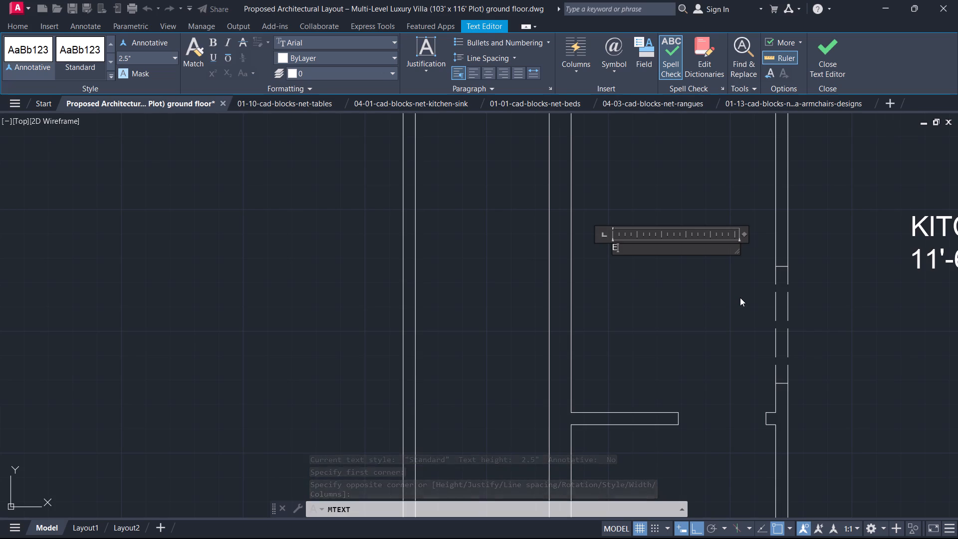
pyautogui.press('BackSpace')
pyautogui.write('RAW')
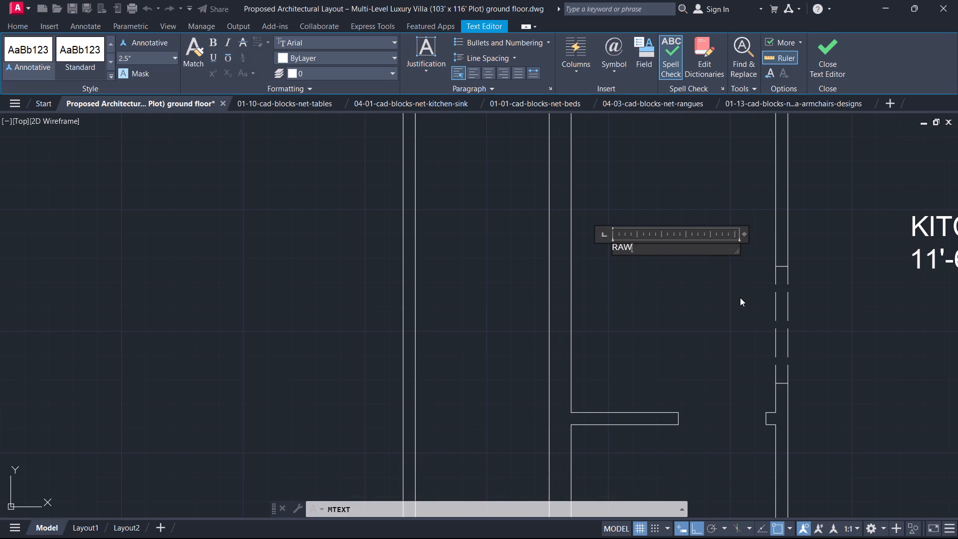
pyautogui.press('.')
pyautogui.write('KIT,')
pyautogui.press('BackSpace')
pyautogui.press('.')
pyautogui.press('Return')
pyautogui.write("7'")
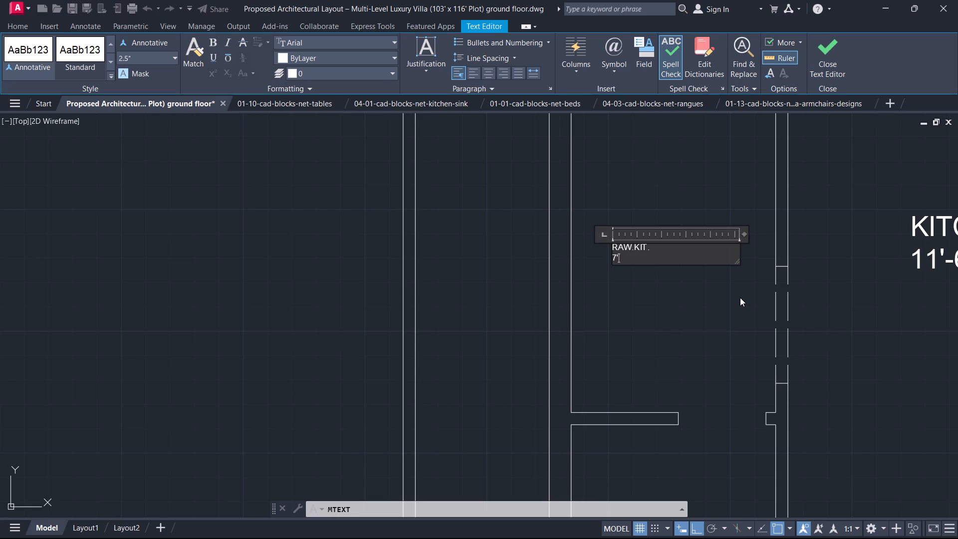
pyautogui.write("X11'")
pyautogui.write('-6')
pyautogui.hotkey('shift', '"')
pyautogui.press('Up')
pyautogui.press('Right')
# Set both lines of the RAW.KIT. label to 8" text height.
pyautogui.hotkey('ctrl', 'a')
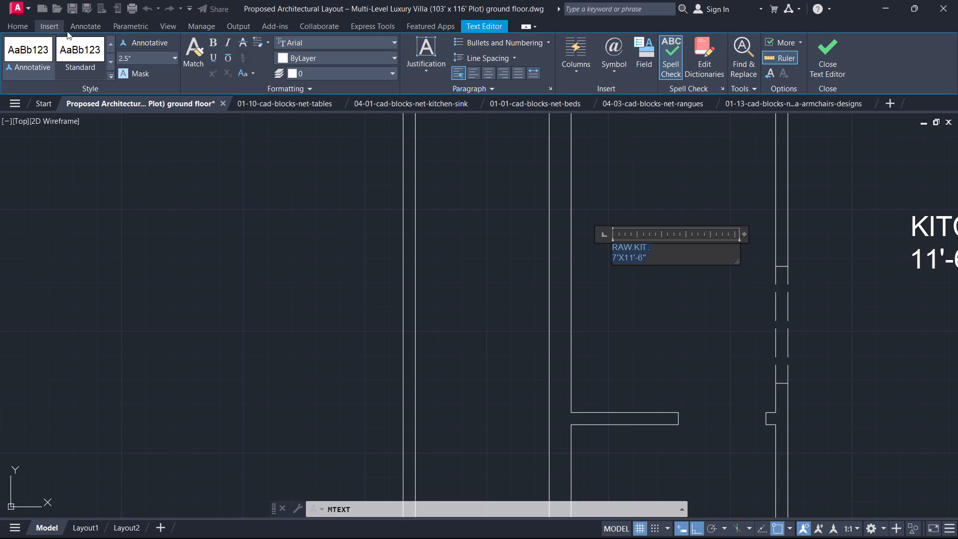
pyautogui.click(152, 57)
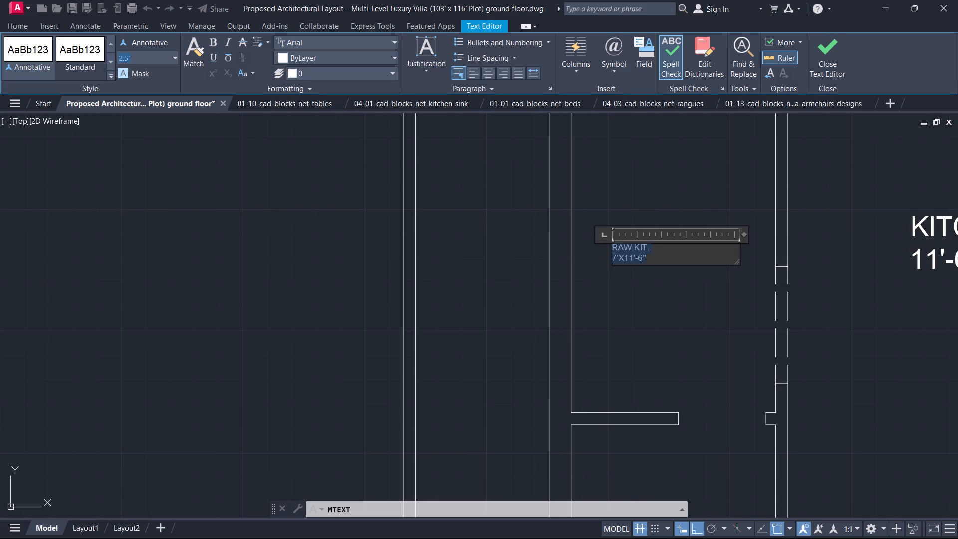
pyautogui.press('8')
pyautogui.press('Return')
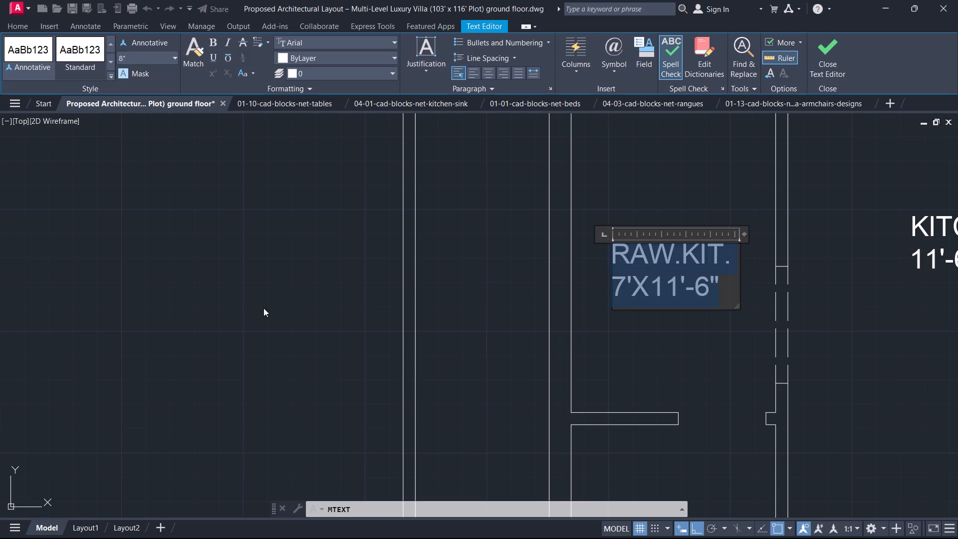
# Finish editing the RAW.KIT. label.
pyautogui.click(829, 71)
# Add a multiline text in the small room south of RAW.KIT. reading STORE with 7'X5'-3" on the second line.
pyautogui.scroll(-4, 771, 192)
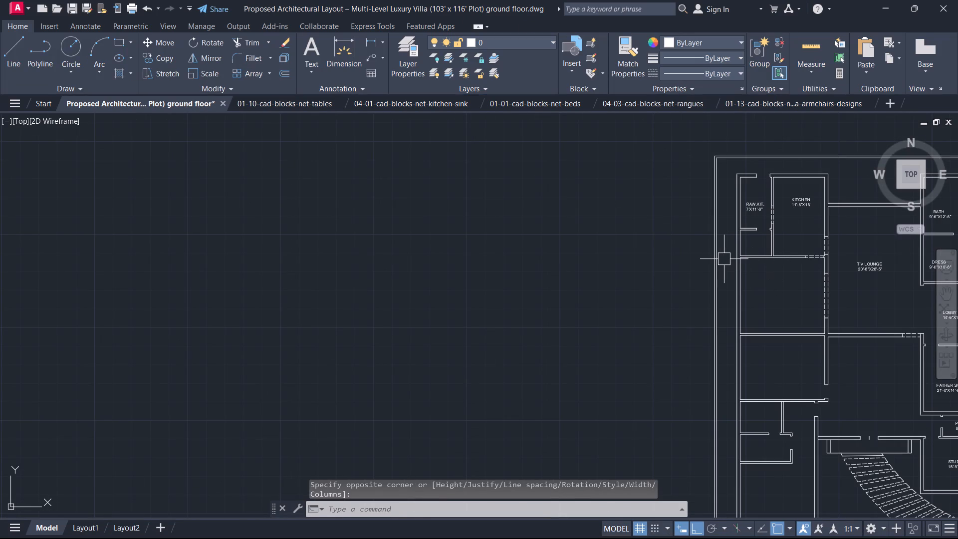
pyautogui.scroll(1, 729, 257)
pyautogui.scroll(1, 774, 237)
pyautogui.press('t')
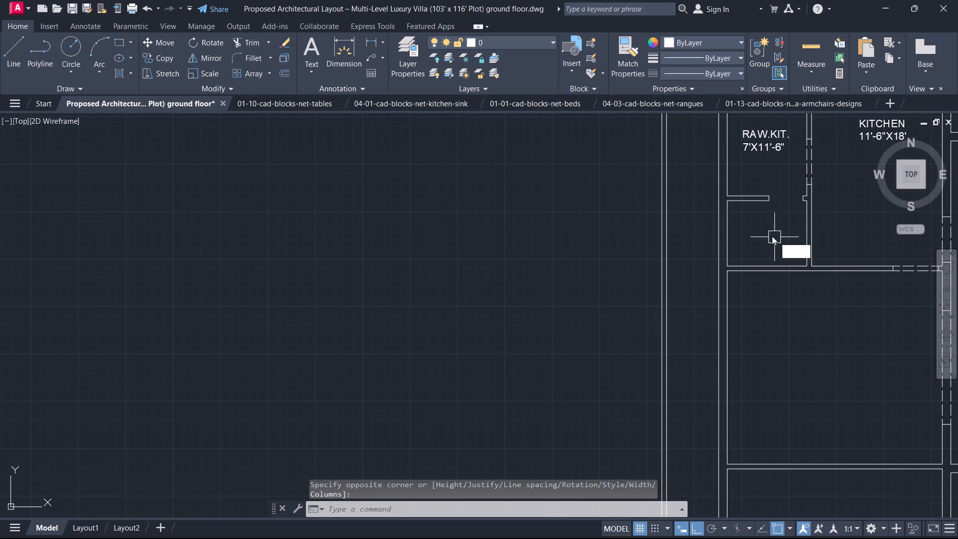
pyautogui.press('space')
pyautogui.click(732, 219)
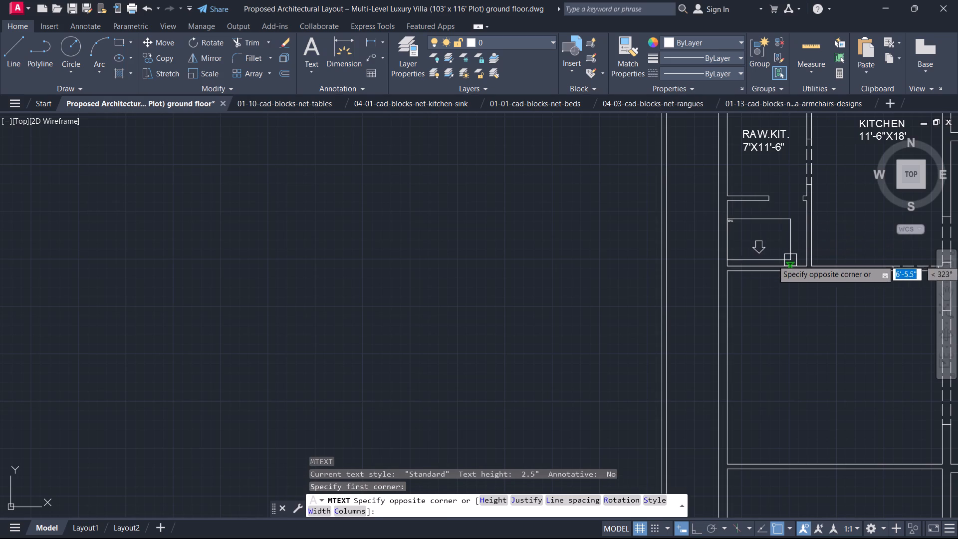
pyautogui.click(794, 261)
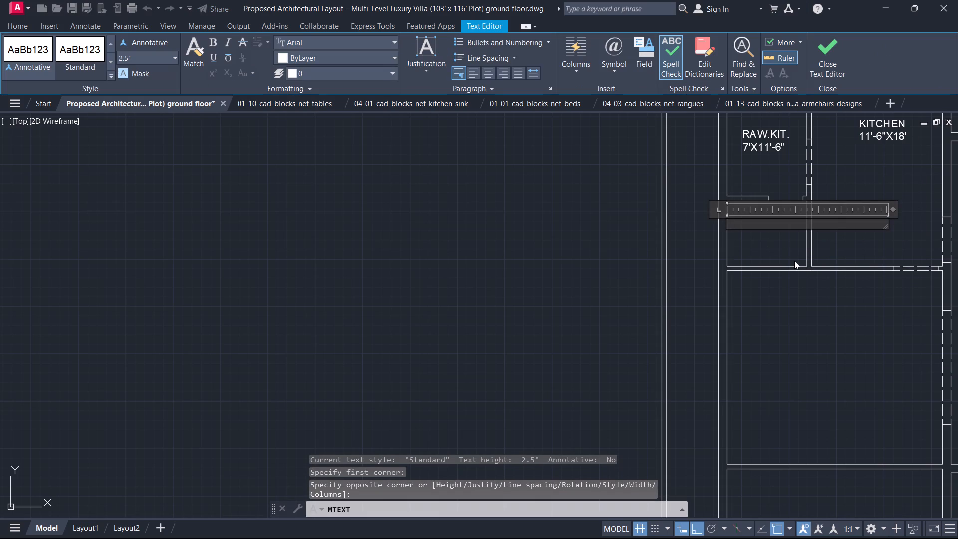
pyautogui.write('STTO')
pyautogui.write('RE')
pyautogui.press('Return')
pyautogui.write("7'")
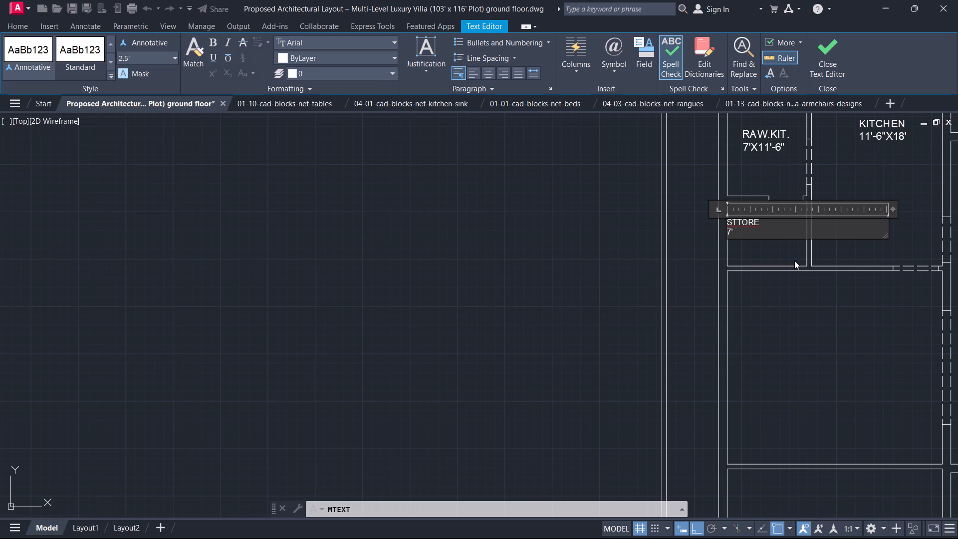
pyautogui.press('x')
pyautogui.press('5')
pyautogui.press("'")
pyautogui.press('=')
pyautogui.press('BackSpace')
pyautogui.press('-')
pyautogui.press('3')
pyautogui.hotkey('shift', '"')
pyautogui.click(741, 227)
pyautogui.press('BackSpace')
pyautogui.click(827, 67)
# Move the STORE label horizontally east off the room's west wall by about 3'-2".
pyautogui.click(734, 223)
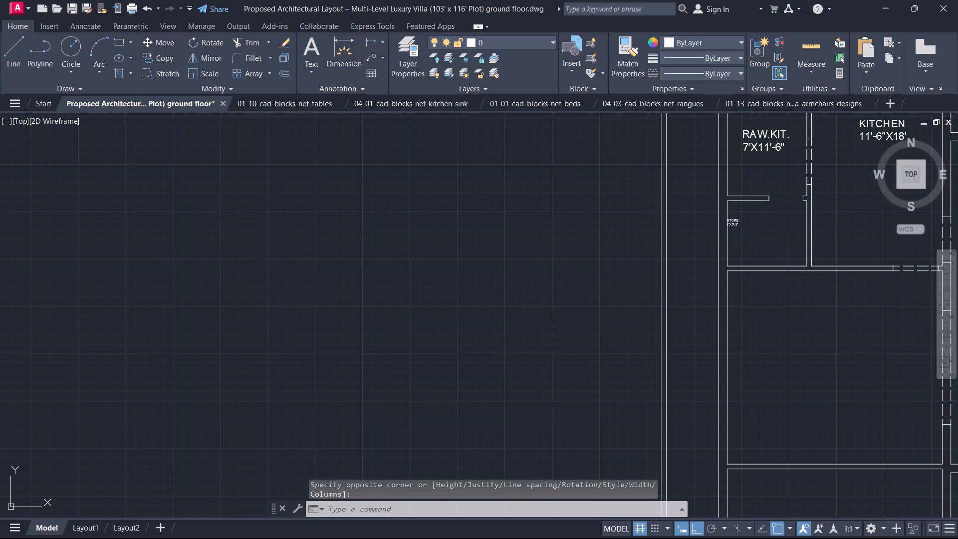
pyautogui.scroll(5, 739, 225)
pyautogui.press('m')
pyautogui.press('space')
pyautogui.moveTo(683, 200); pyautogui.dragTo(685, 204)
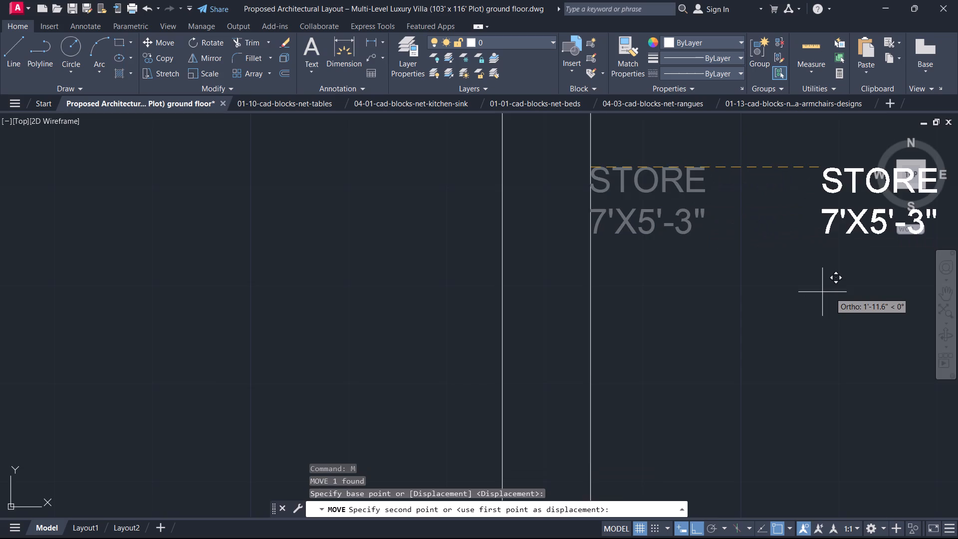
pyautogui.scroll(-4, 835, 292)
pyautogui.moveTo(835, 292); pyautogui.dragTo(713, 347, button='middle')
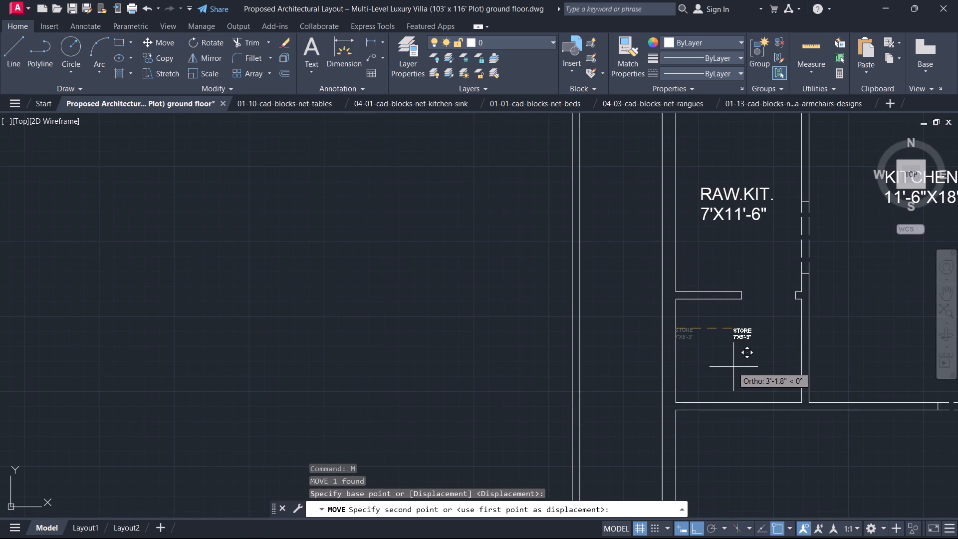
pyautogui.click(733, 367)
pyautogui.press('Escape')
# Move the STORE label straight south toward the middle of its room.
pyautogui.scroll(2, 730, 338)
pyautogui.click(738, 335)
pyautogui.press('m')
pyautogui.press('space')
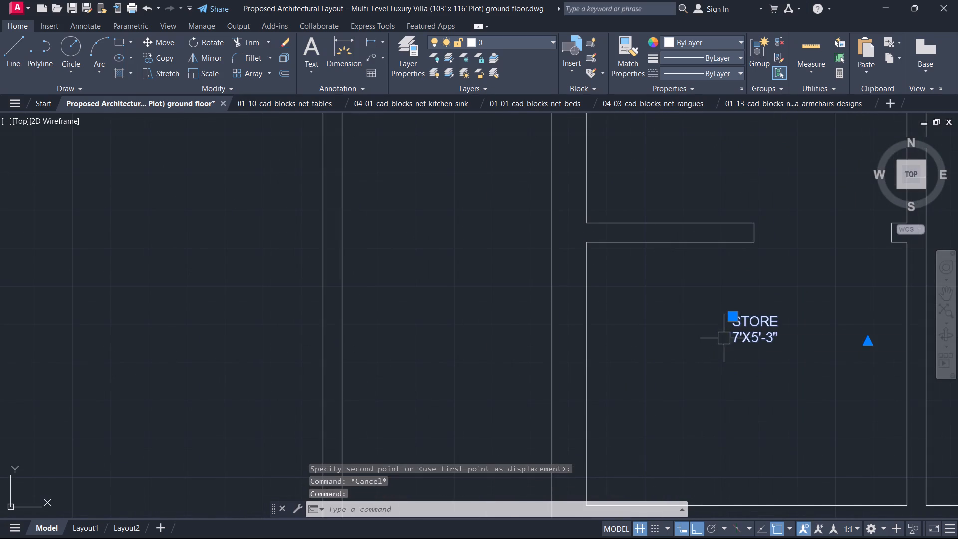
pyautogui.moveTo(720, 328); pyautogui.dragTo(719, 337)
pyautogui.click(707, 378)
pyautogui.press('Escape')
# Move the STORE label horizontally west, leaving room on its east side for larger text.
pyautogui.click(761, 379)
pyautogui.press('m')
pyautogui.press('space')
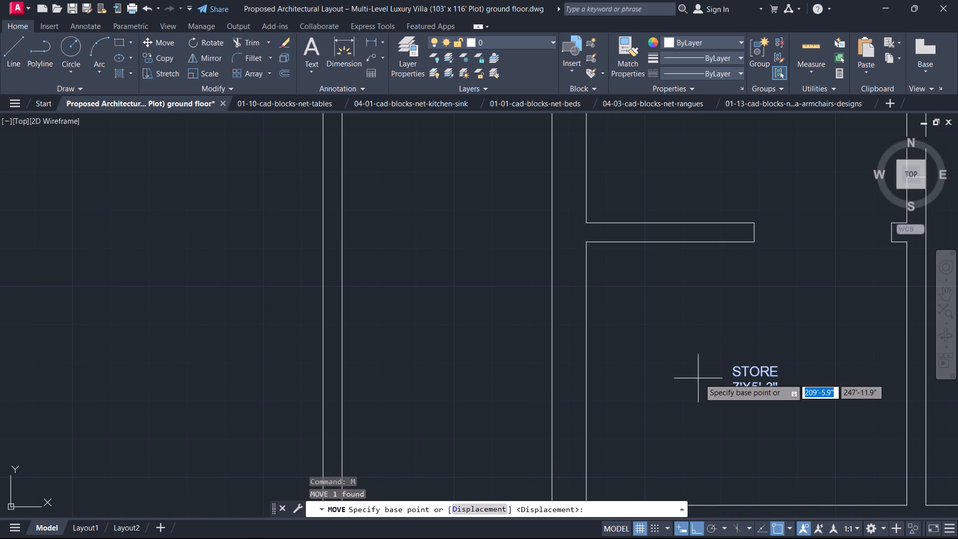
pyautogui.click(726, 378)
pyautogui.click(663, 374)
pyautogui.press('Escape')
# Set both lines of the STORE label to 8" text height.
pyautogui.doubleClick(692, 383)
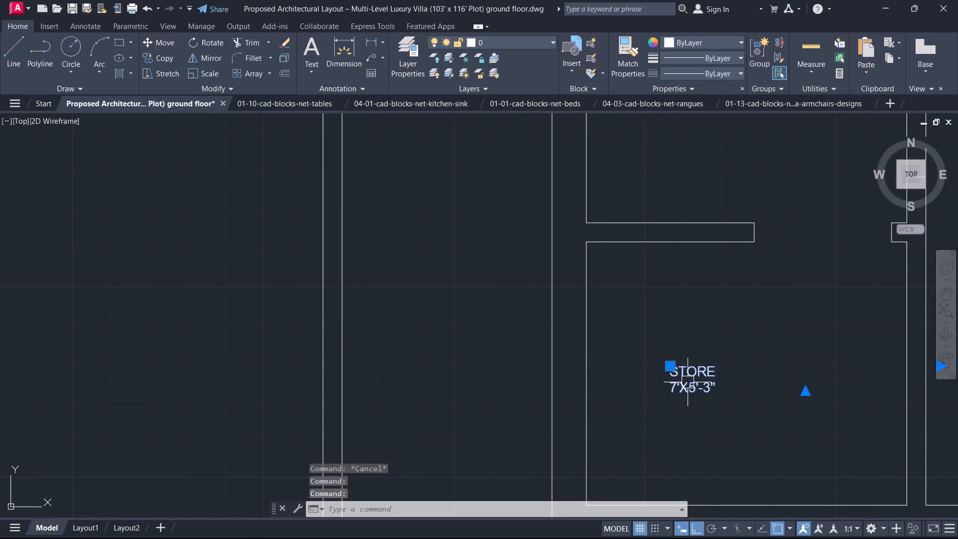
pyautogui.doubleClick(688, 382)
pyautogui.doubleClick(685, 384)
pyautogui.hotkey('ctrl', 'a')
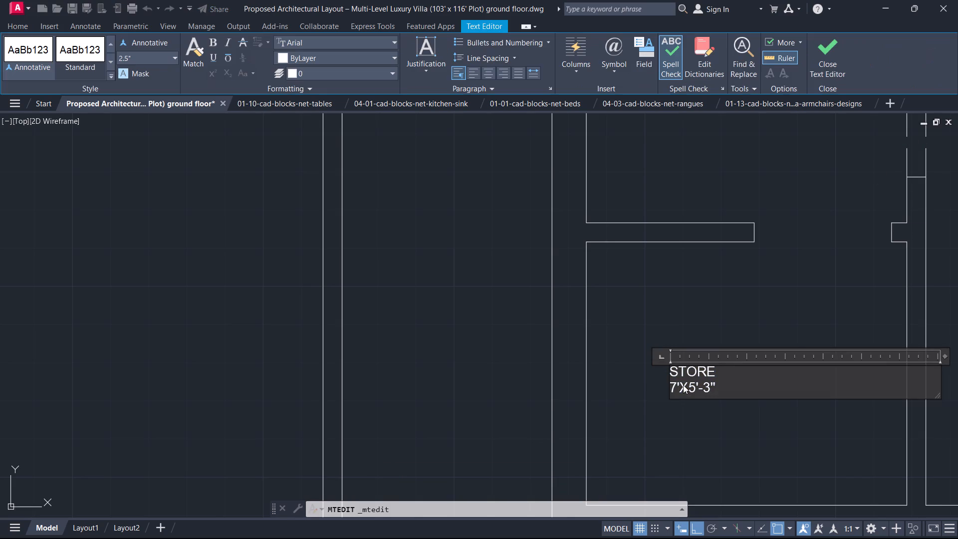
pyautogui.click(133, 63)
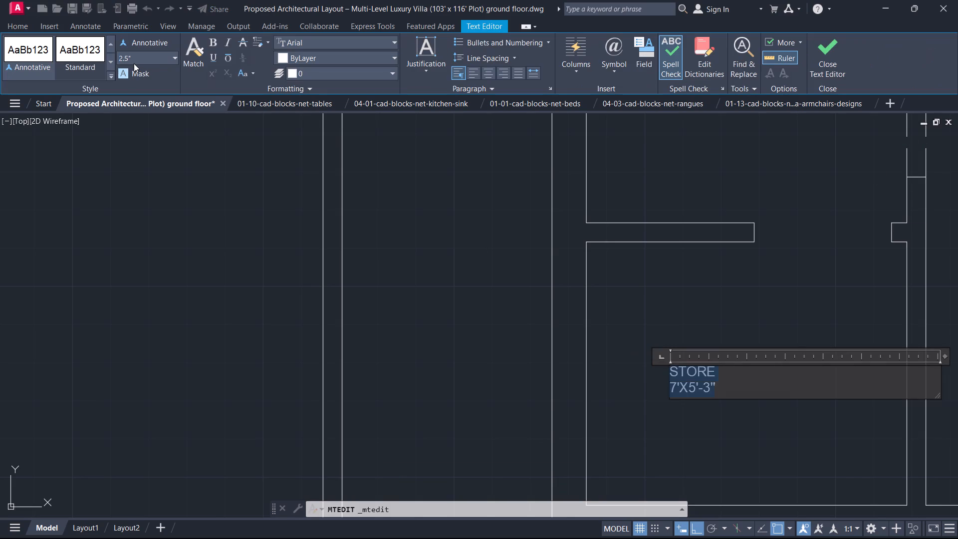
pyautogui.press('8')
pyautogui.press('Return')
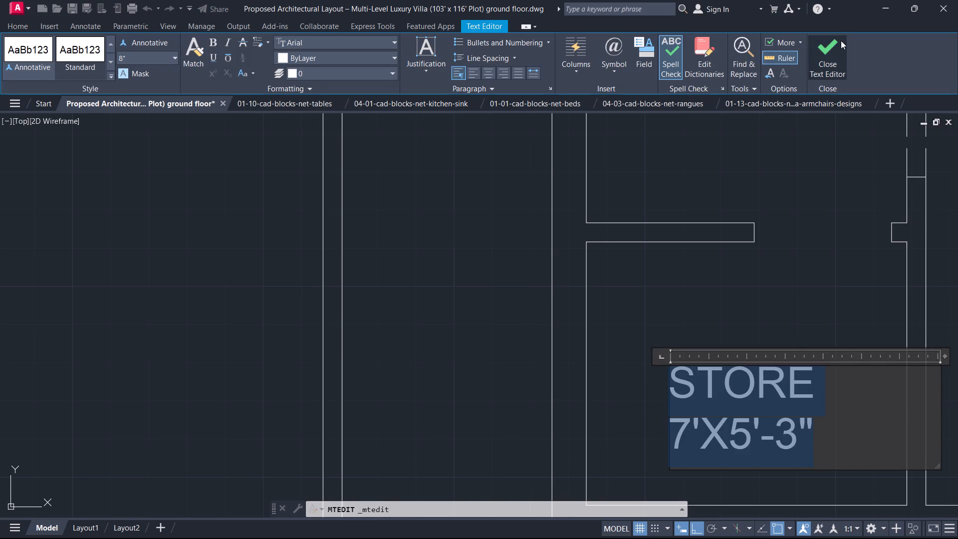
pyautogui.click(839, 46)
# Add a multiline text in the large room south of STORE and KITCHEN reading DINING with 19'-6"X17' on the second line.
pyautogui.scroll(-2, 689, 312)
pyautogui.moveTo(687, 317); pyautogui.dragTo(653, 362, button='middle')
pyautogui.scroll(-2, 676, 336)
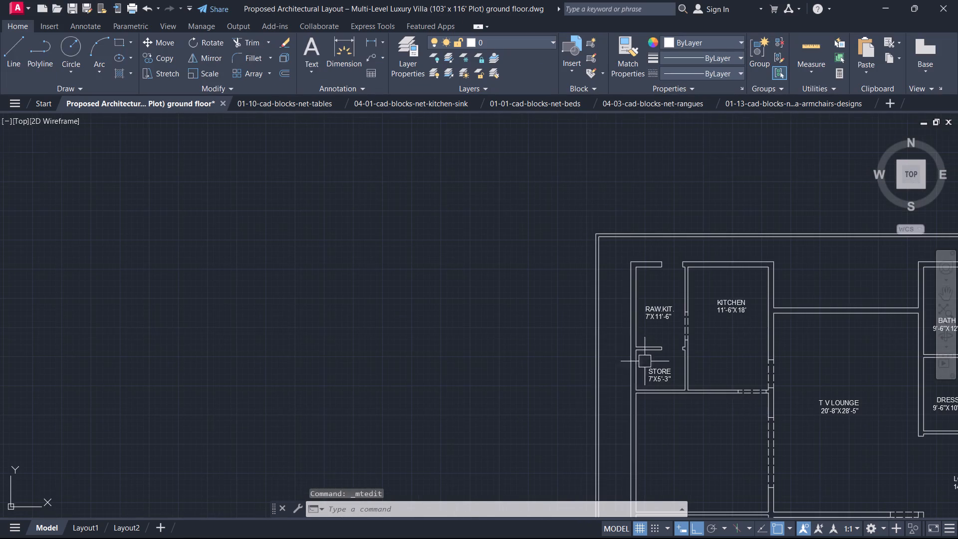
pyautogui.moveTo(630, 337); pyautogui.dragTo(574, 323, button='middle')
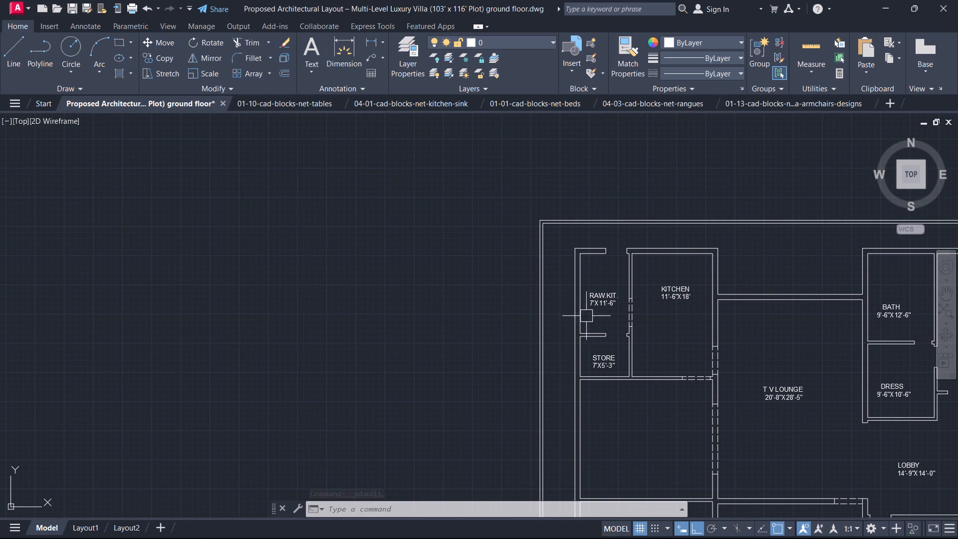
pyautogui.moveTo(616, 288); pyautogui.dragTo(482, 219, button='middle')
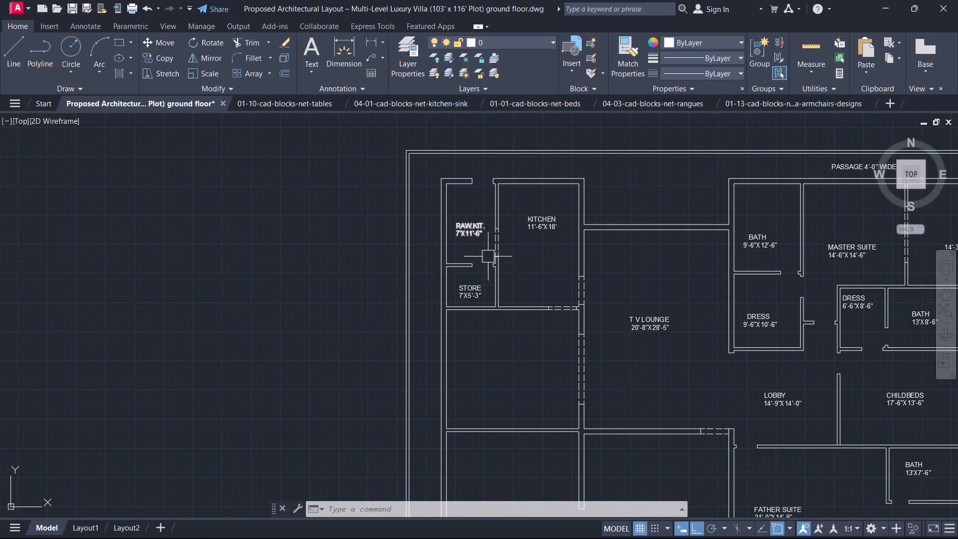
pyautogui.scroll(1, 536, 356)
pyautogui.moveTo(536, 356); pyautogui.dragTo(628, 280, button='middle')
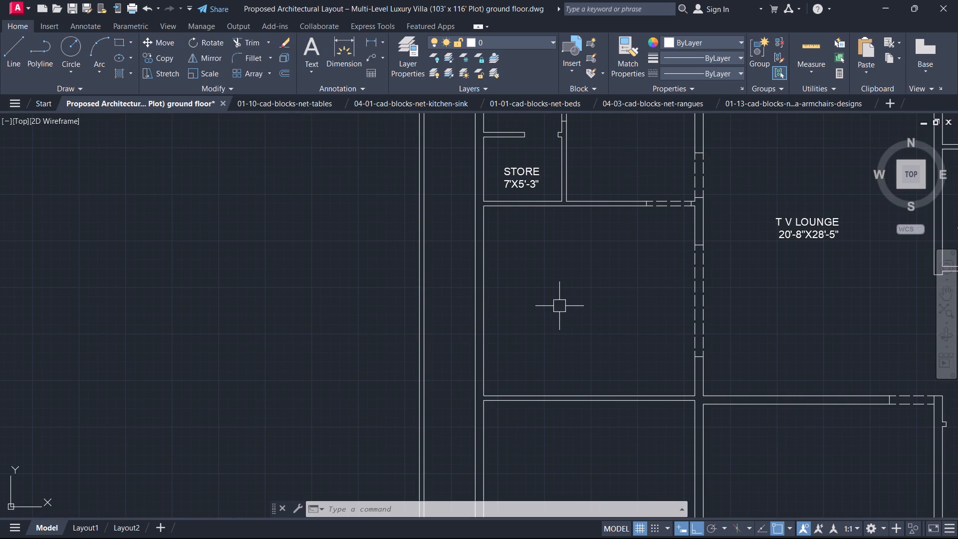
pyautogui.press('t')
pyautogui.press('space')
pyautogui.click(543, 244)
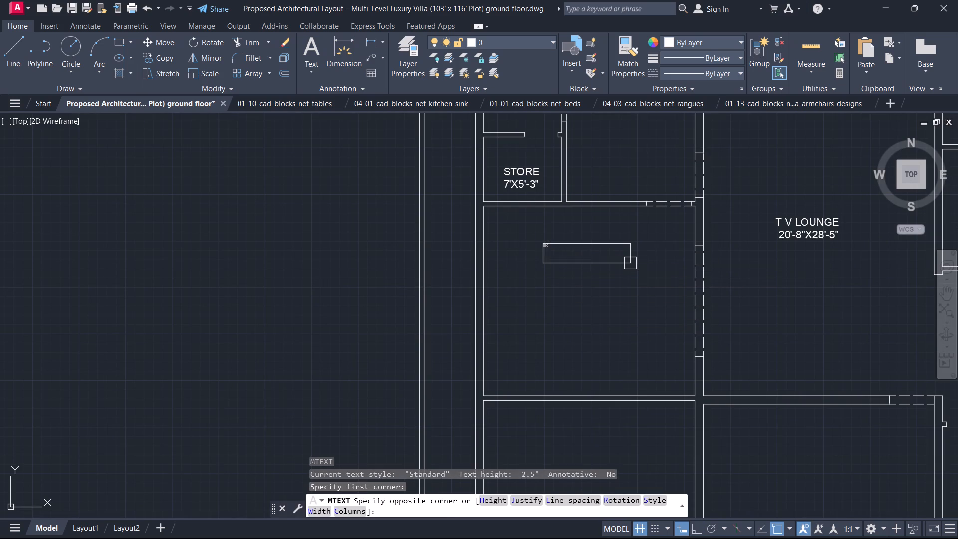
pyautogui.click(630, 263)
pyautogui.write('DINI')
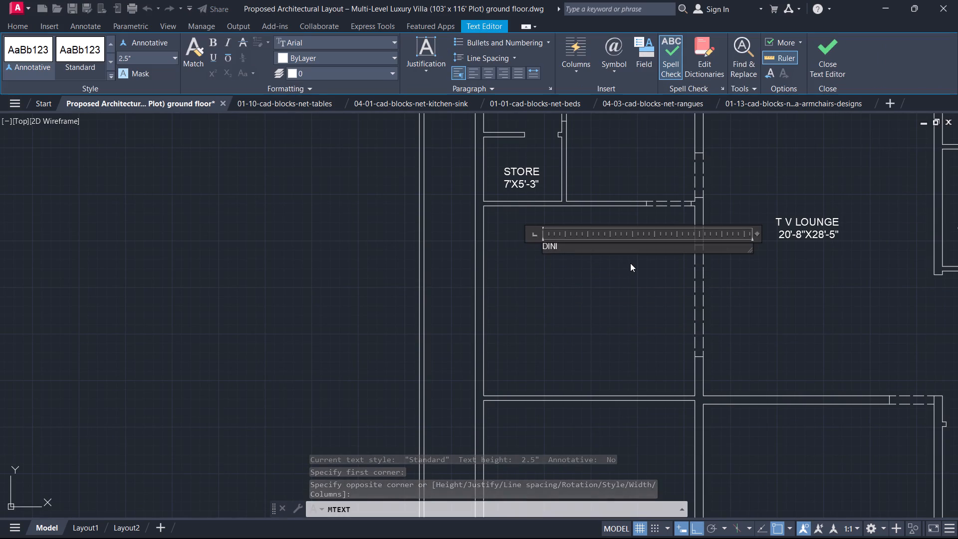
pyautogui.press('BackSpace')
pyautogui.press('n')
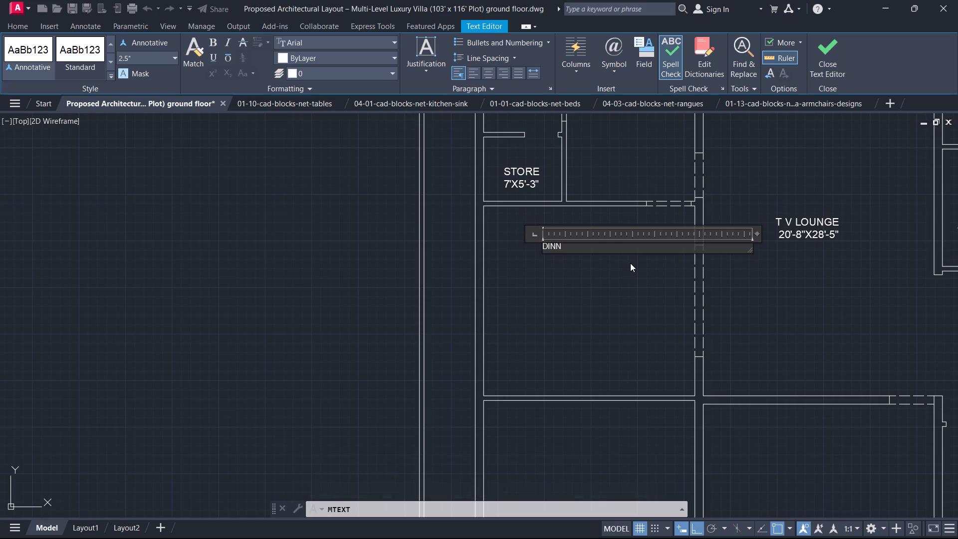
pyautogui.press('BackSpace')
pyautogui.write('IN')
pyautogui.press('g')
pyautogui.press('Return')
pyautogui.write("19'")
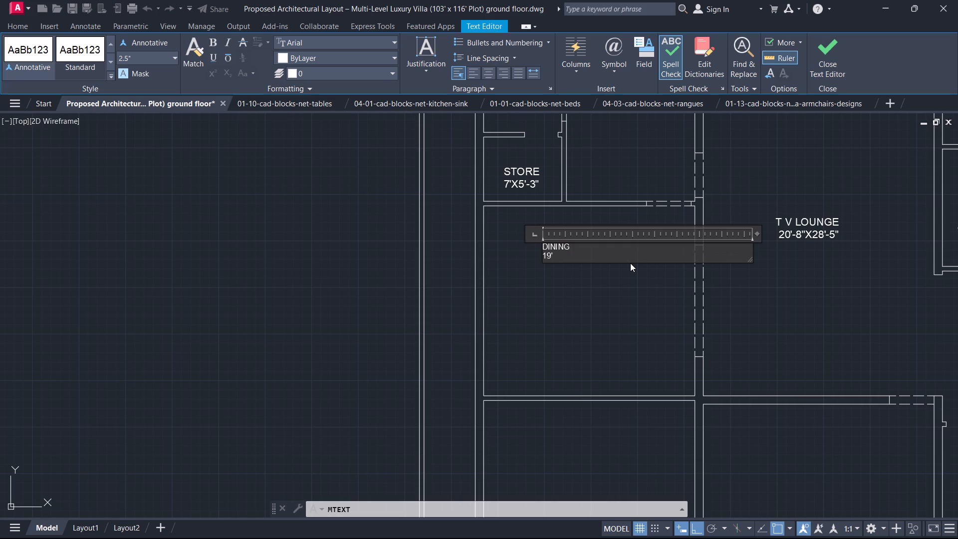
pyautogui.write('-6')
pyautogui.hotkey('shift', '"')
pyautogui.press('x')
pyautogui.write("17'")
# Set both lines of the DINING label to 8" text height.
pyautogui.hotkey('ctrl', 'a')
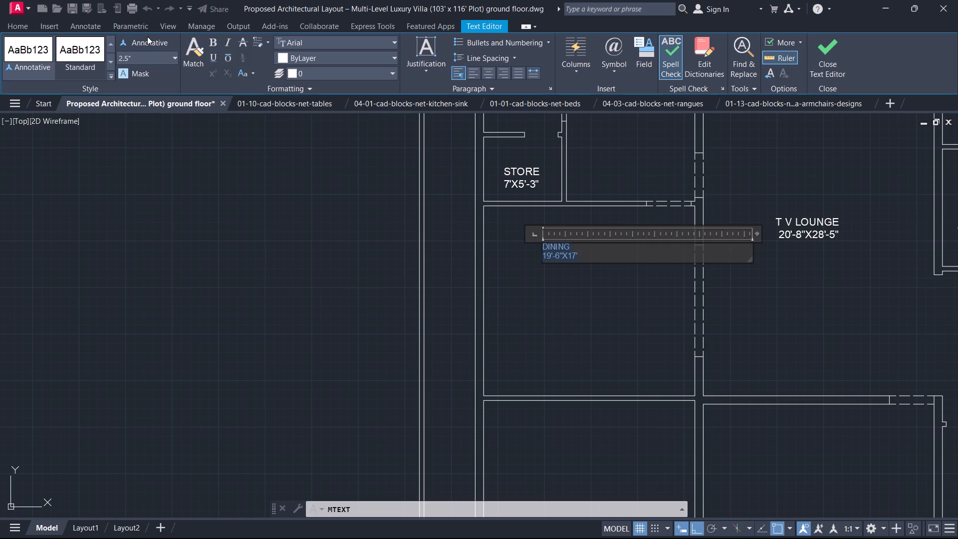
pyautogui.click(142, 58)
pyautogui.press('8')
pyautogui.press('Return')
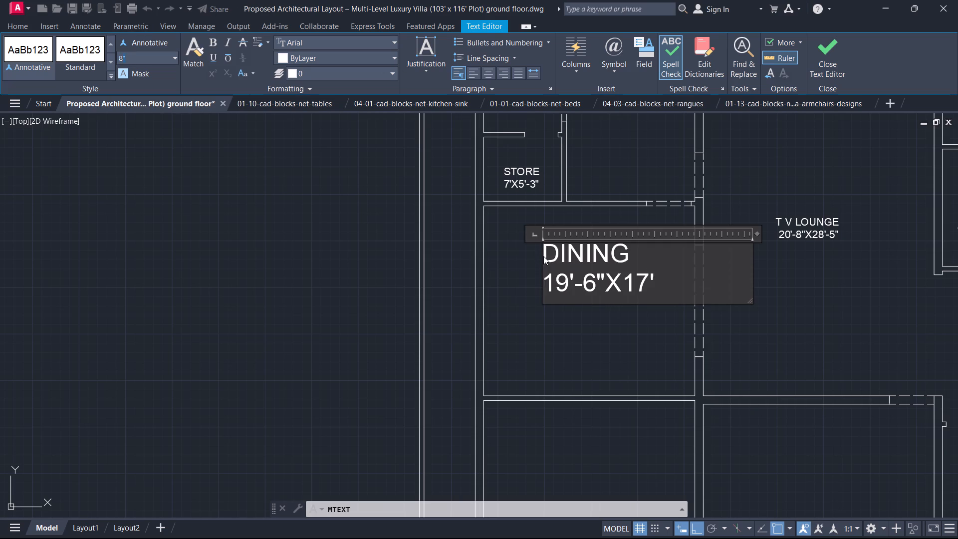
# Indent the word DINING by one leading space above its size line and finish the label.
pyautogui.click(545, 257)
pyautogui.press('space')
pyautogui.click(824, 55)
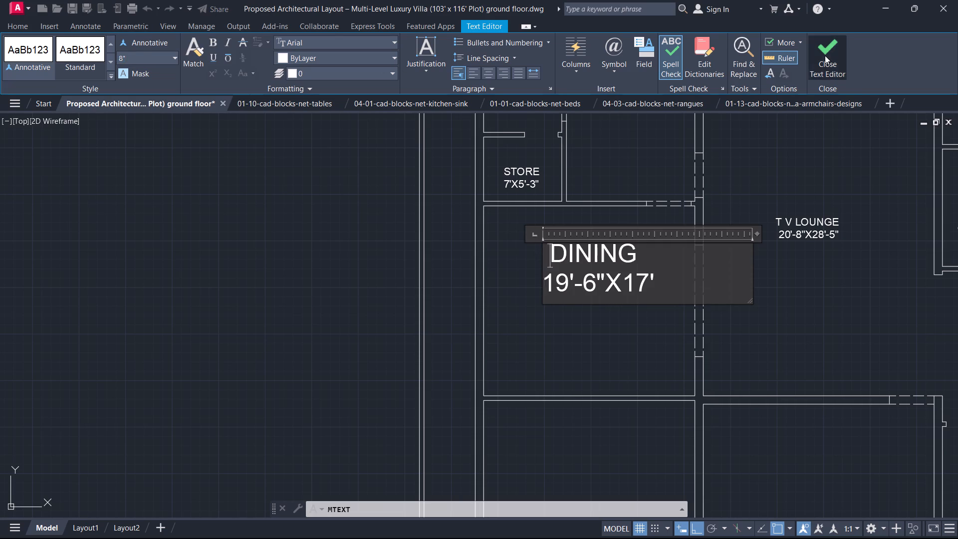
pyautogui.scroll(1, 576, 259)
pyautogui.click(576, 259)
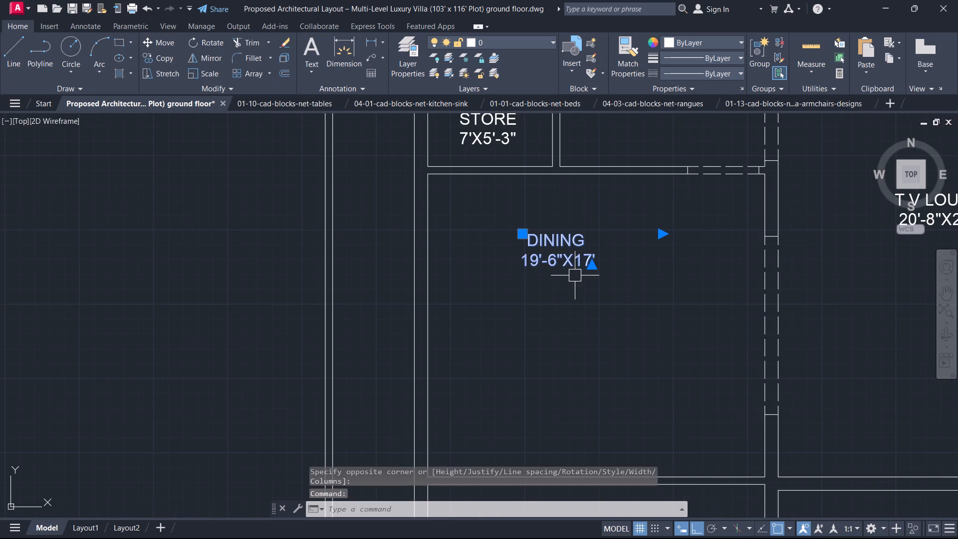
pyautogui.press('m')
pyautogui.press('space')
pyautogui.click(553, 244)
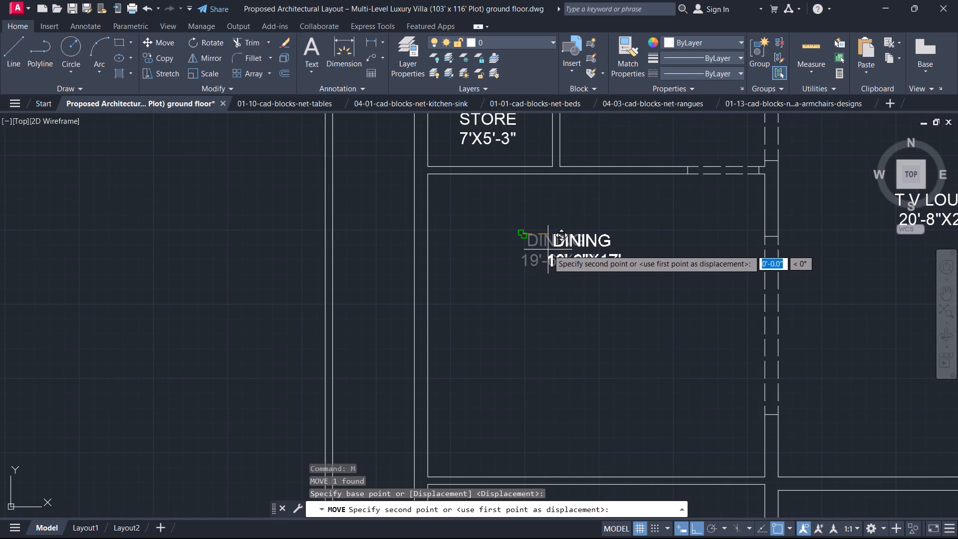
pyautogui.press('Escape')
# Move the DINING label slightly east within its room.
pyautogui.click(548, 250)
pyautogui.press('m')
pyautogui.press('space')
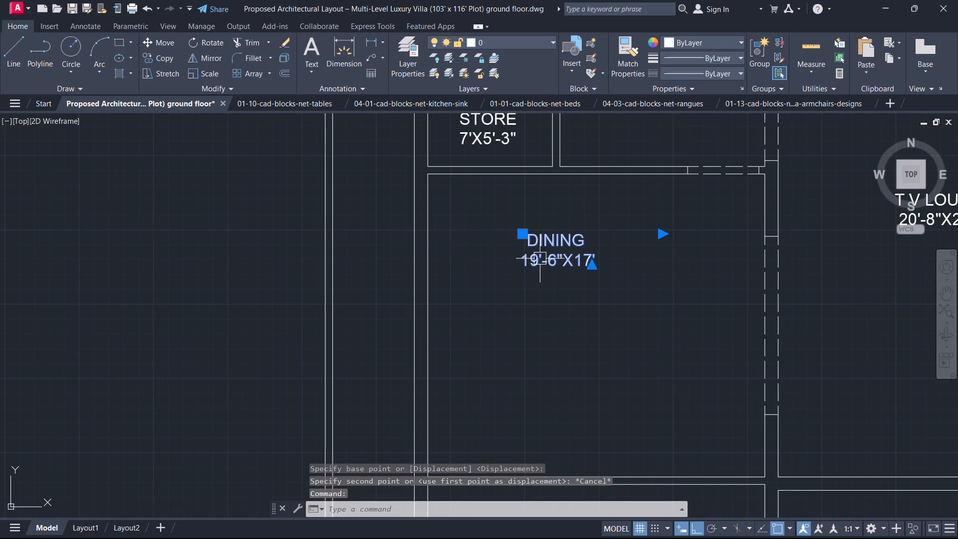
pyautogui.click(540, 259)
pyautogui.click(552, 261)
# Start a multiline text in the room directly south of DINING and enter DRAWING as its first line.
pyautogui.scroll(-2, 647, 269)
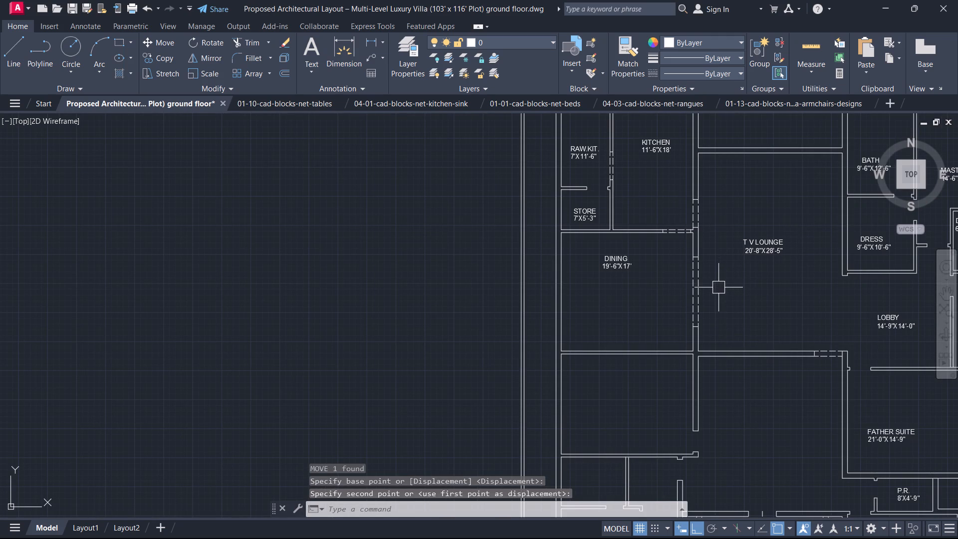
pyautogui.scroll(-1, 694, 335)
pyautogui.moveTo(694, 335); pyautogui.dragTo(747, 248, button='middle')
pyautogui.scroll(2, 699, 272)
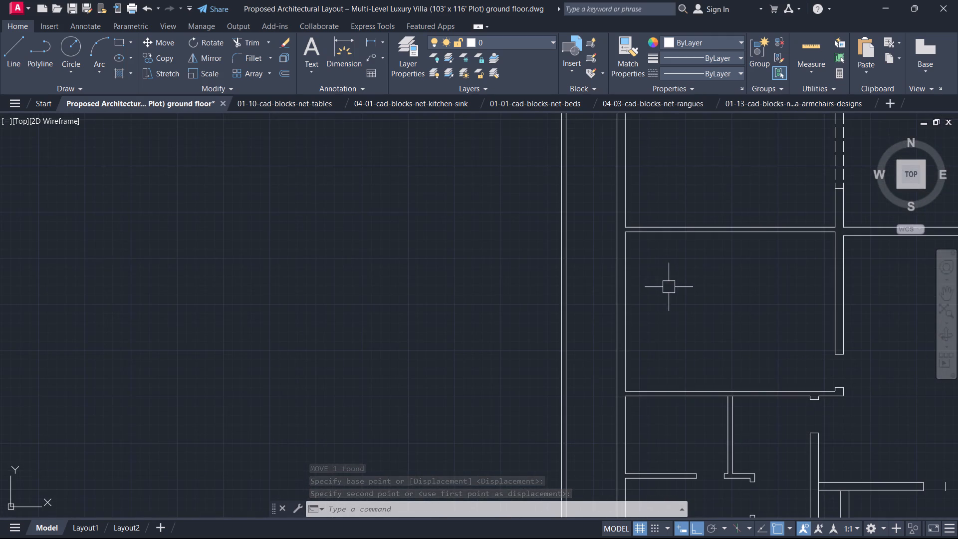
pyautogui.press('t')
pyautogui.press('space')
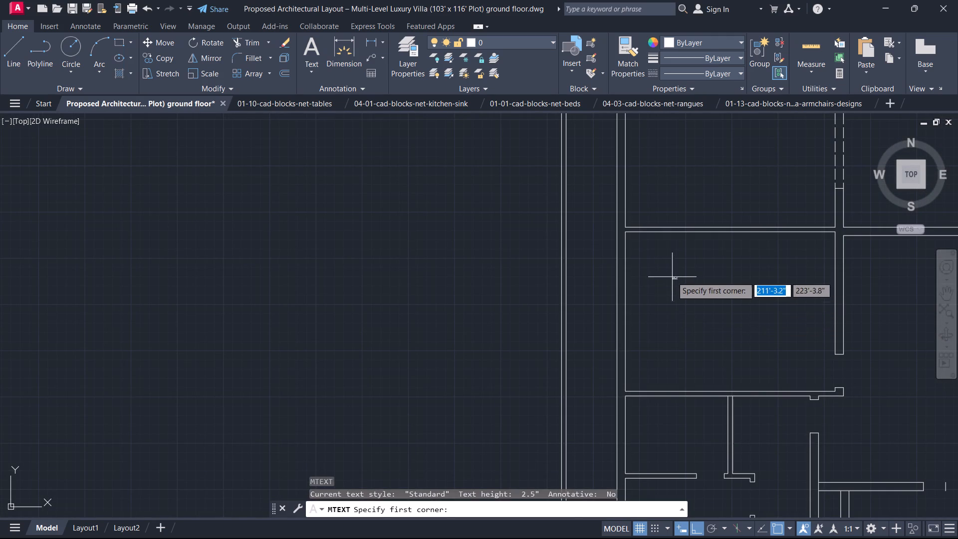
pyautogui.click(673, 268)
pyautogui.click(787, 303)
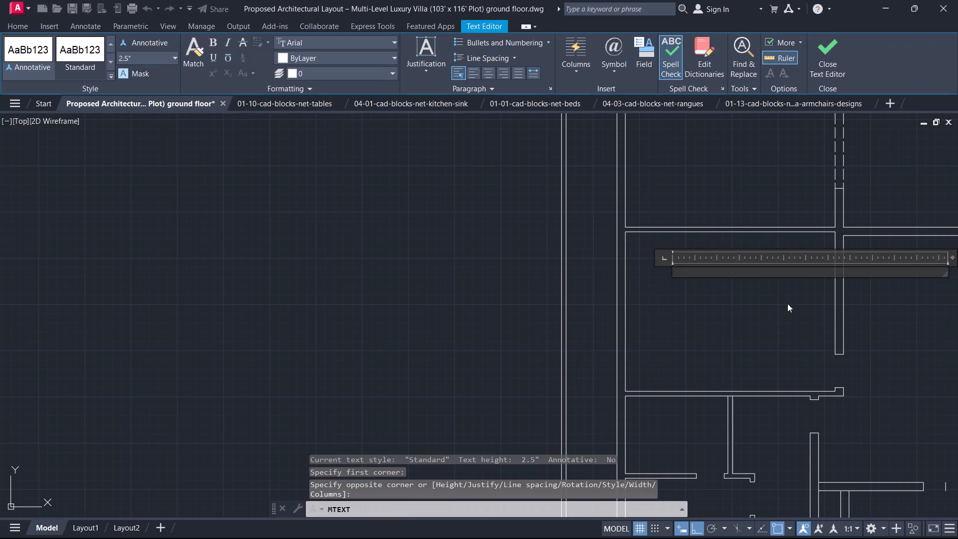
pyautogui.write('DRA')
pyautogui.press('w')
pyautogui.press('i')
pyautogui.write('NG')
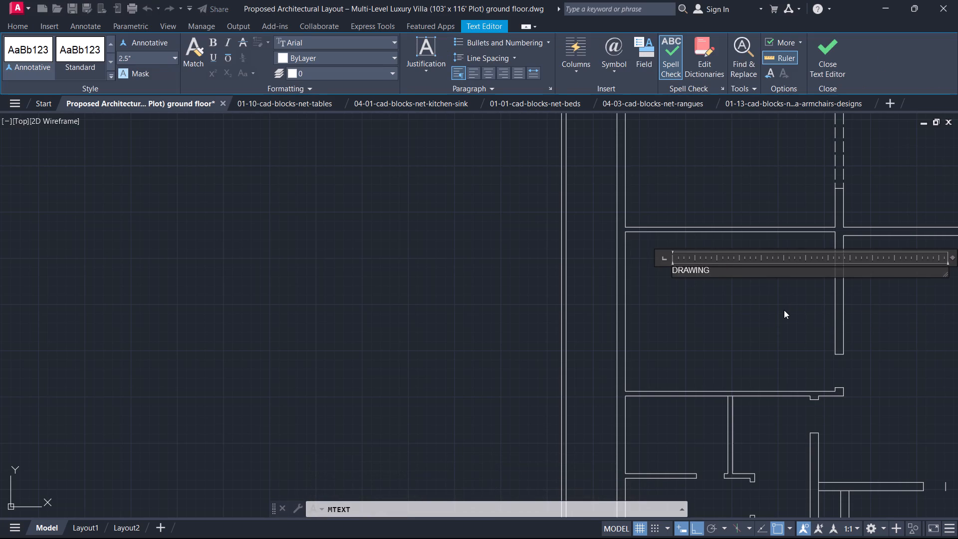
# Add the room size 19'-9"X14'-5" as the second line under DRAWING.
pyautogui.press('Return')
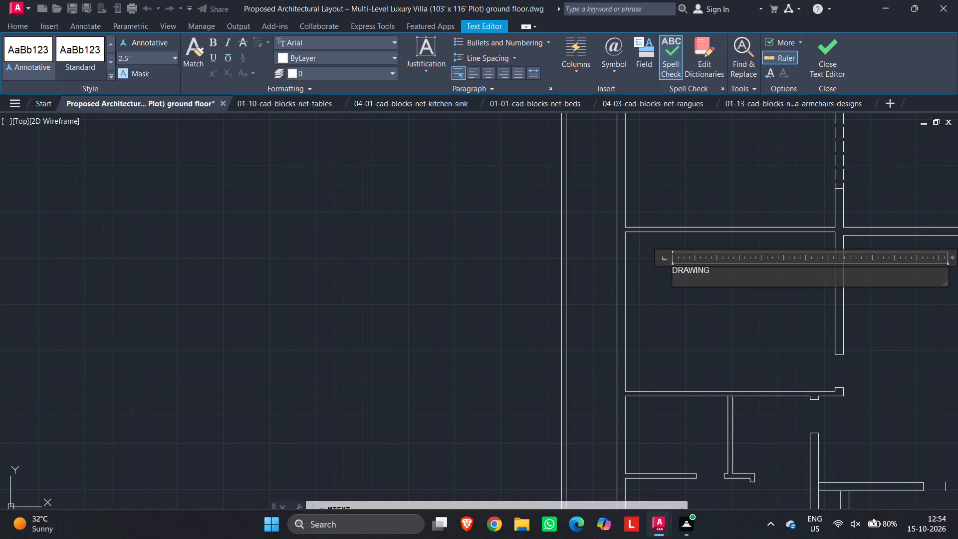
pyautogui.press('1')
pyautogui.write("9'")
pyautogui.press('-')
pyautogui.press('9')
pyautogui.press('x')
pyautogui.press('space')
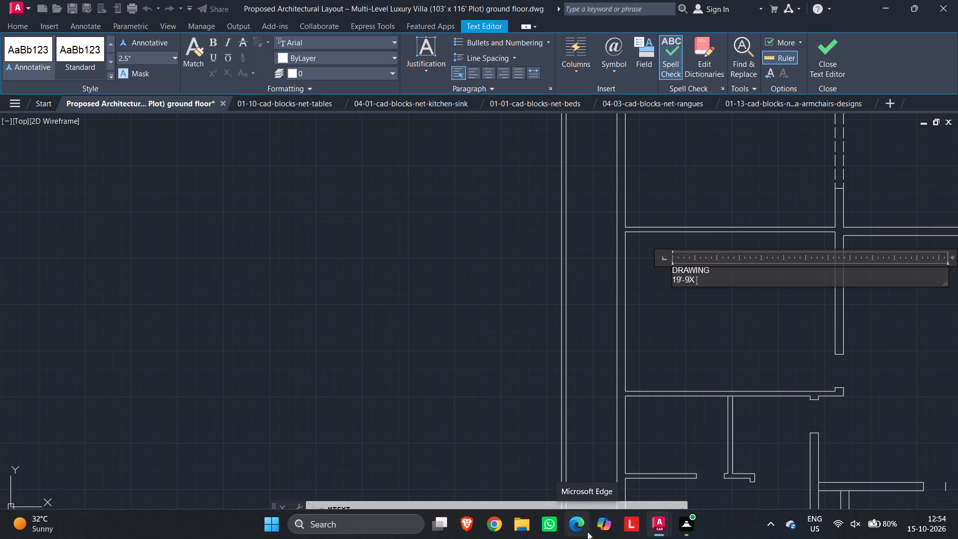
pyautogui.press('BackSpace')
pyautogui.press('BackSpace')
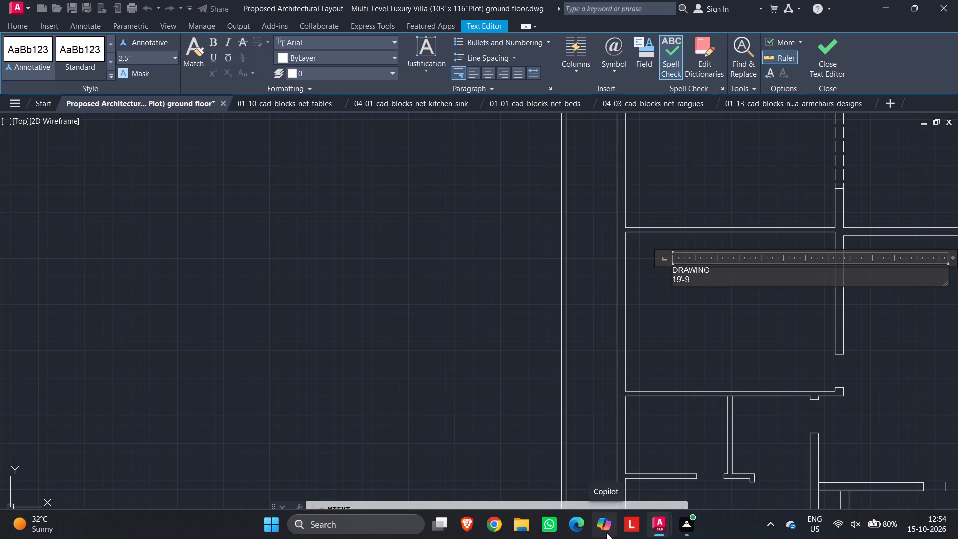
pyautogui.hotkey('shift', '"')
pyautogui.write('X')
pyautogui.press('space')
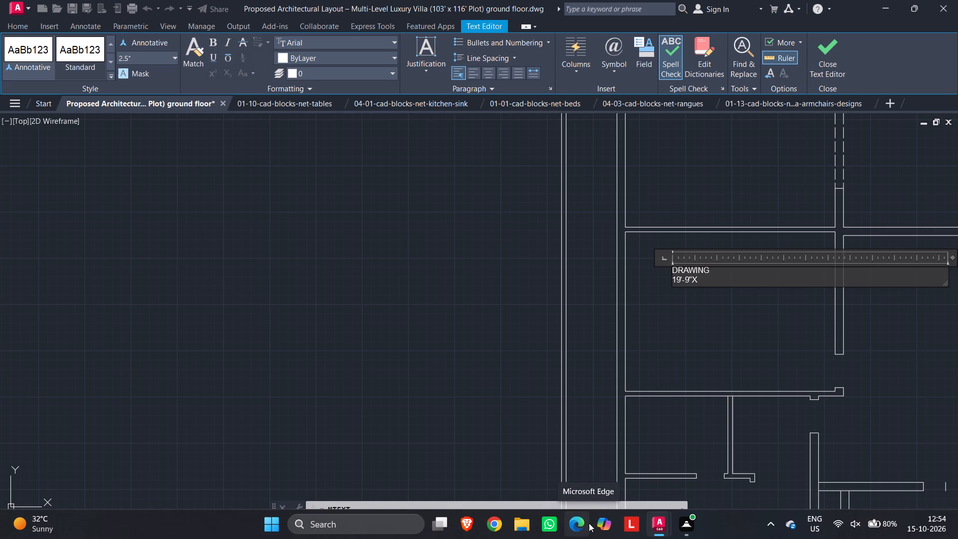
pyautogui.press('BackSpace')
pyautogui.press('1')
pyautogui.press('4')
pyautogui.press("'")
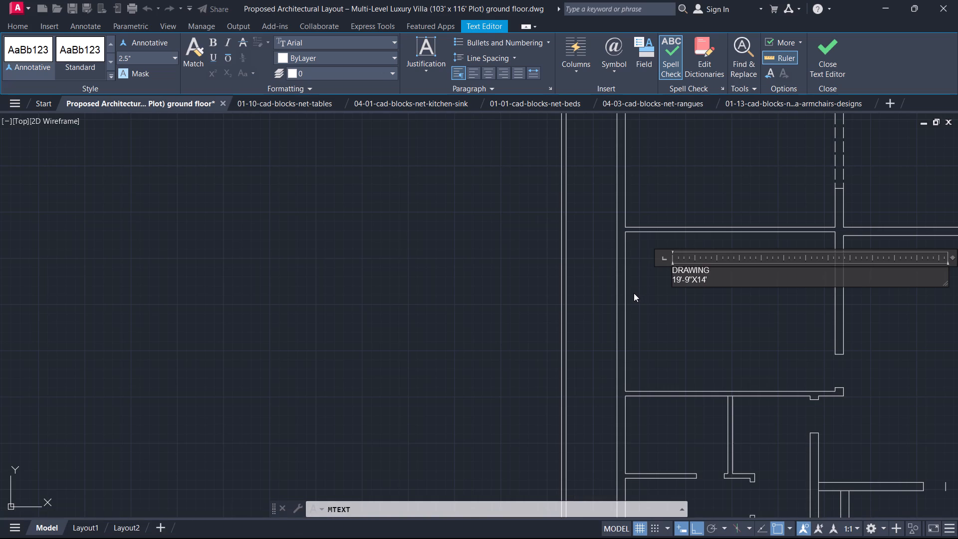
pyautogui.press('-')
pyautogui.press('4')
pyautogui.hotkey('shift', '"')
pyautogui.press('BackSpace')
pyautogui.press('BackSpace')
pyautogui.press('BackSpace')
pyautogui.press('5')
pyautogui.hotkey('shift', '"')
pyautogui.press('Left')
pyautogui.press('Left')
pyautogui.press('-')
pyautogui.press('Right')
pyautogui.press('Right')
# Set both lines of the DRAWING label to 8" text height and finish the text.
pyautogui.hotkey('ctrl', 'a')
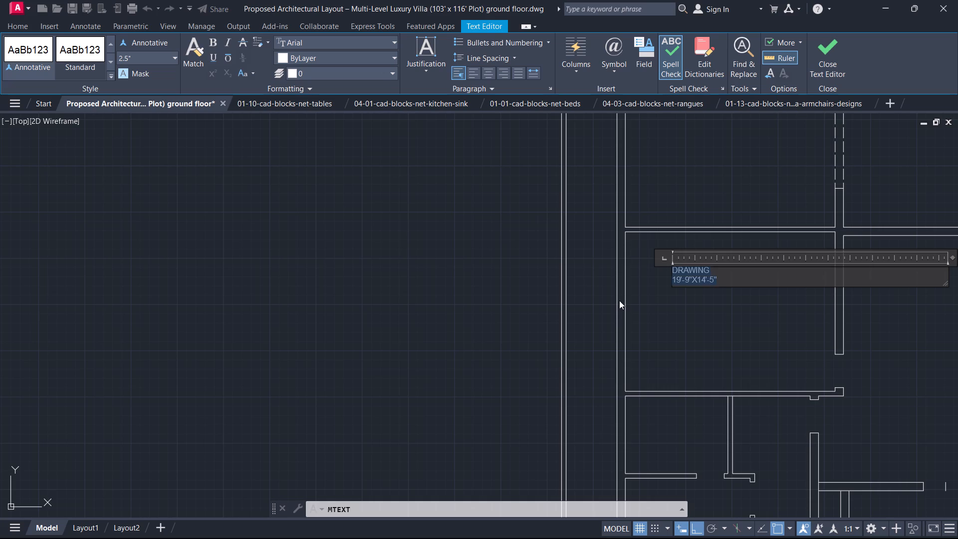
pyautogui.scroll(1, 155, 0)
pyautogui.click(142, 54)
pyautogui.press('8')
pyautogui.press('Return')
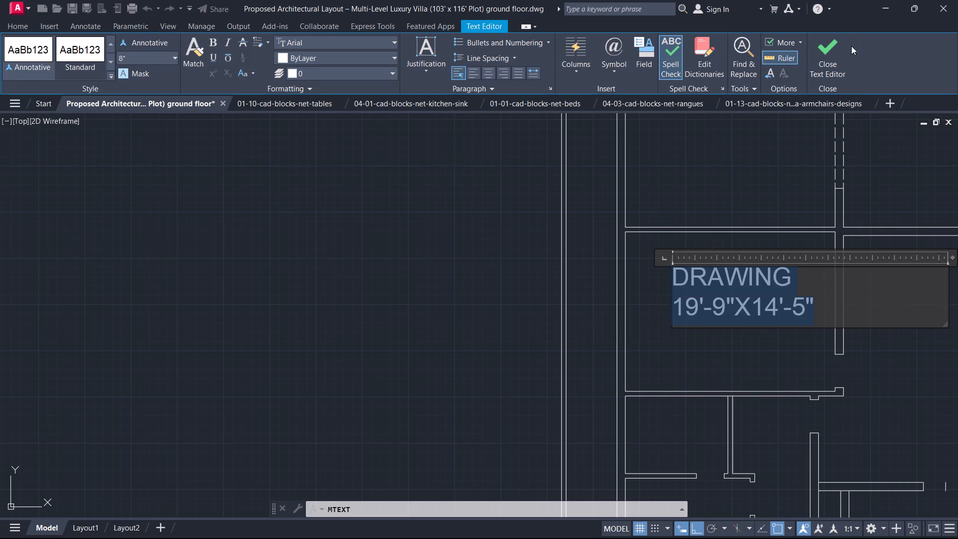
pyautogui.click(837, 58)
# Indent the word DRAWING by one leading space above its size line and finish the label.
pyautogui.doubleClick(695, 269)
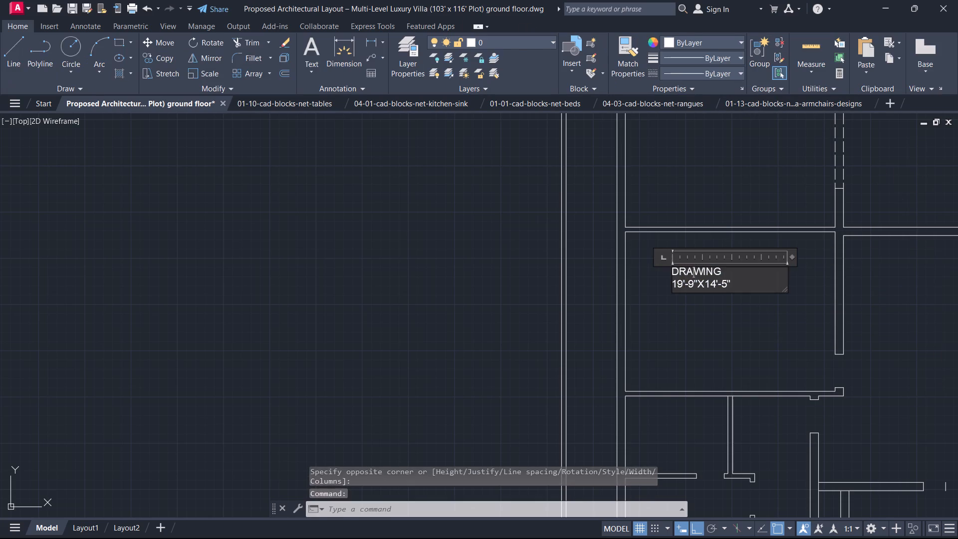
pyautogui.press('Left')
pyautogui.press('Left')
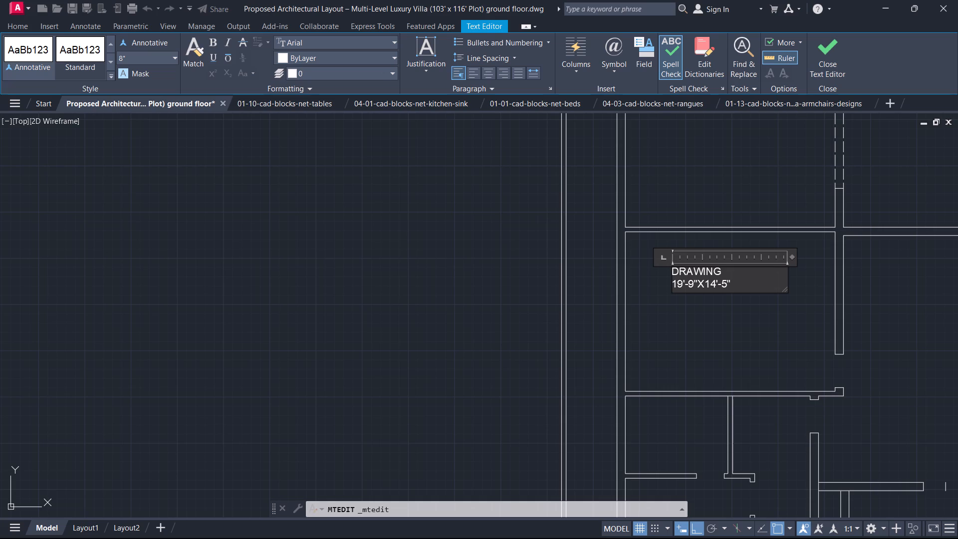
pyautogui.press('Left')
pyautogui.press('space')
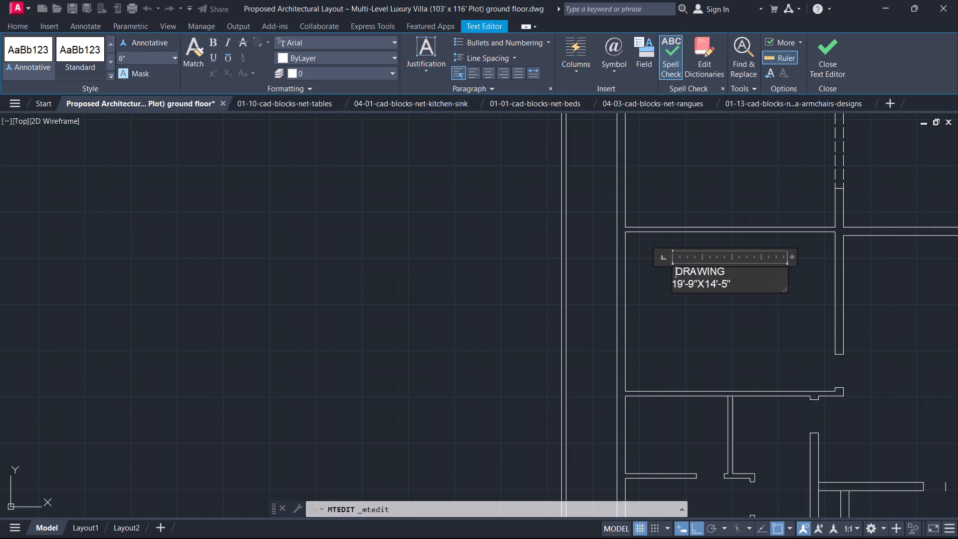
pyautogui.click(830, 67)
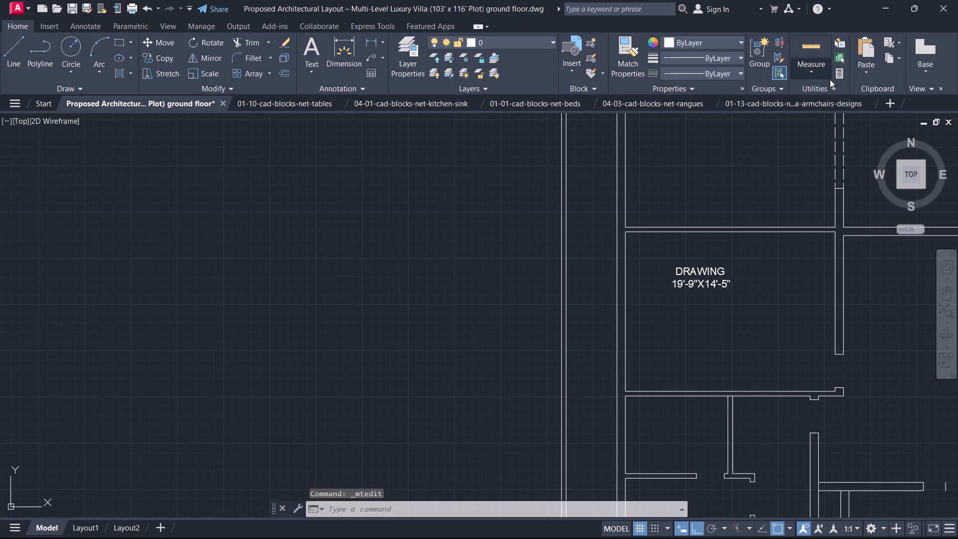
pyautogui.scroll(-1, 735, 200)
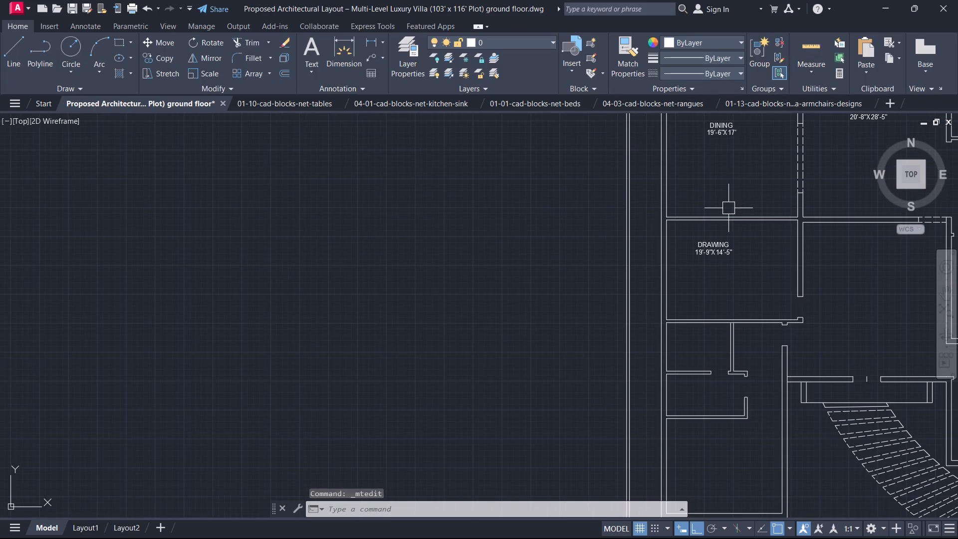
# Start a multiline text in the open hall between DRAWING and FATHER SUITE and enter RECEPTION as its first line.
pyautogui.moveTo(801, 297); pyautogui.dragTo(746, 282, button='middle')
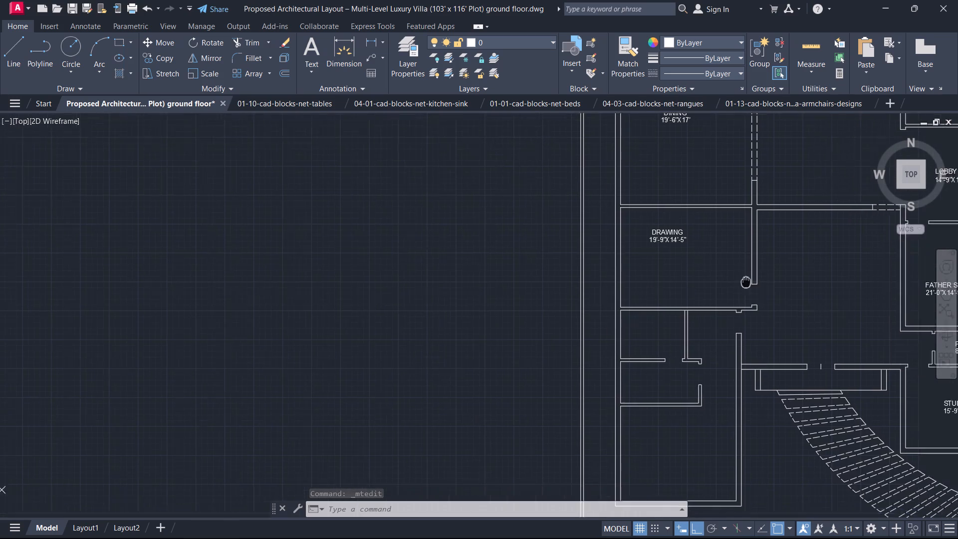
pyautogui.moveTo(746, 282); pyautogui.dragTo(592, 270, button='middle')
pyautogui.press('t')
pyautogui.press('space')
pyautogui.scroll(1, 610, 337)
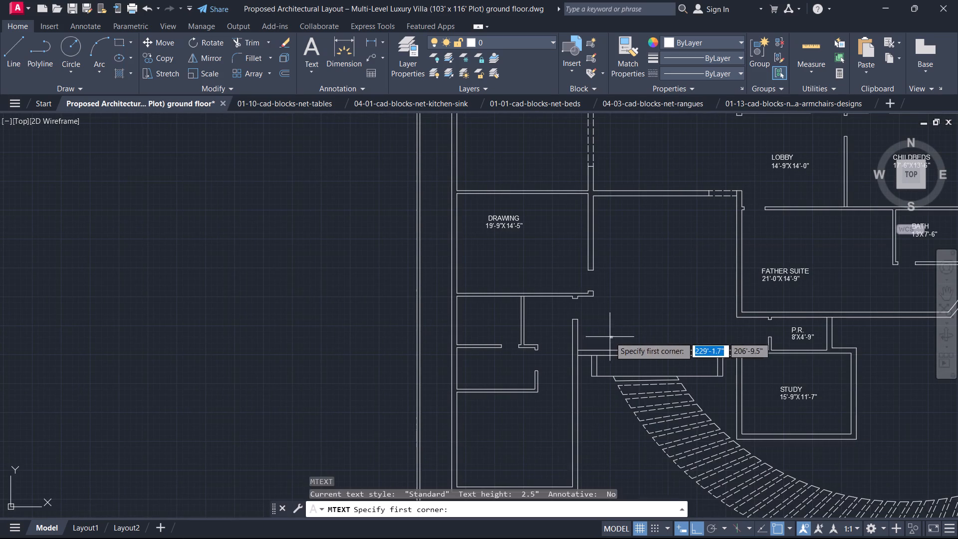
pyautogui.click(640, 270)
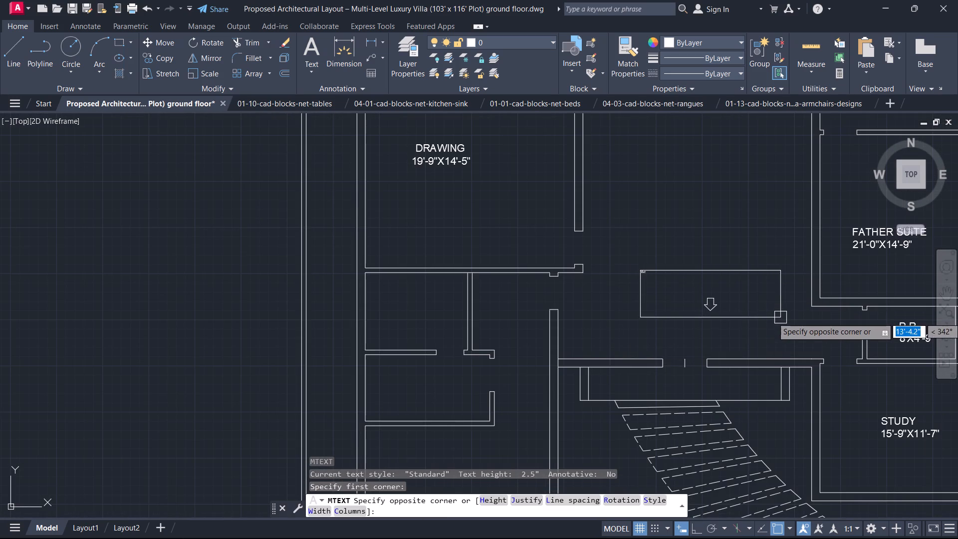
pyautogui.click(779, 321)
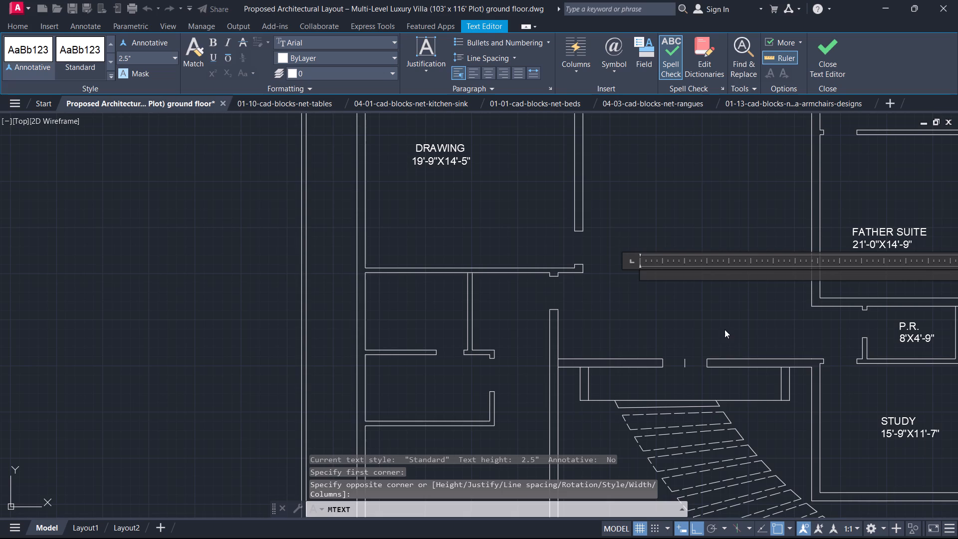
pyautogui.write('RE')
pyautogui.press('space')
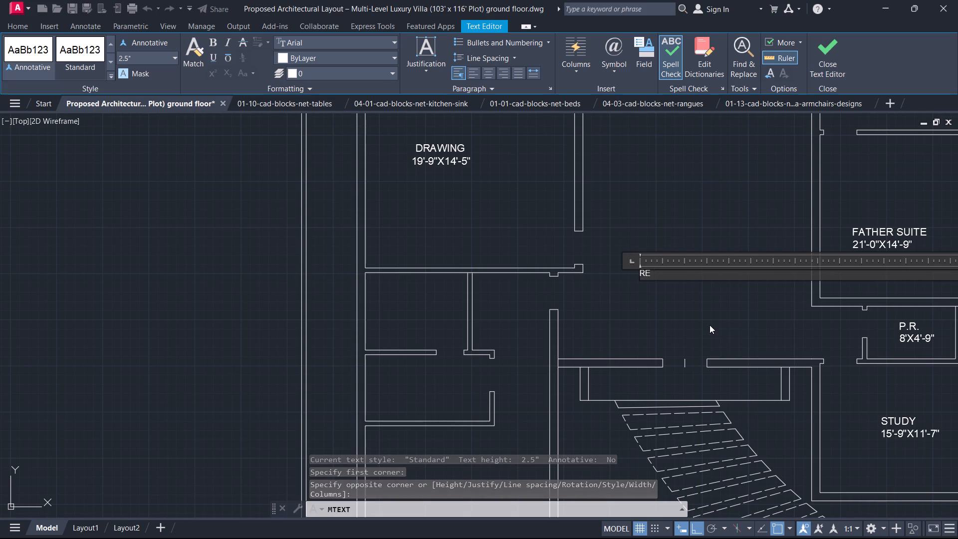
pyautogui.press('BackSpace')
pyautogui.write('CE')
pyautogui.press('p')
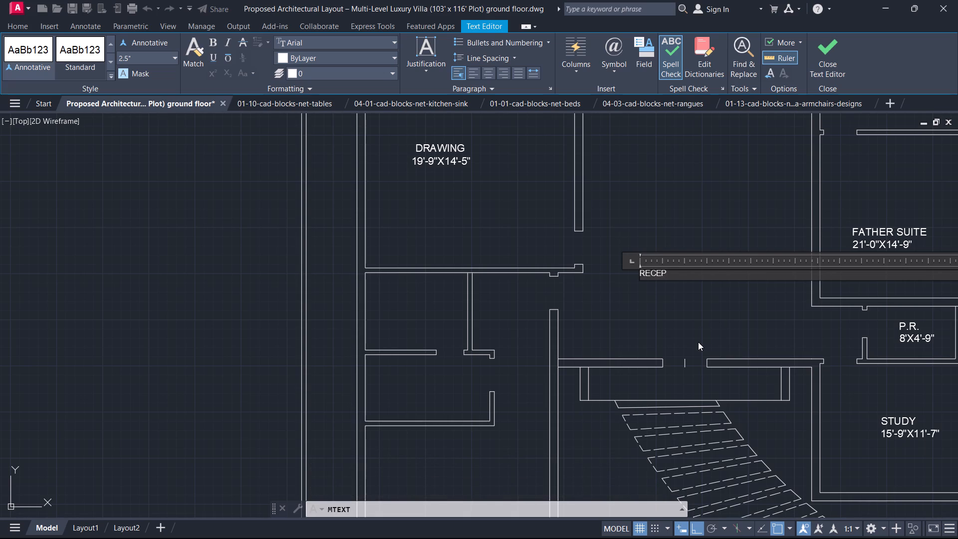
pyautogui.write('TIO')
pyautogui.press('n')
# Add the room size 20'-8"X22' as the second line under RECEPTION.
pyautogui.press('Return')
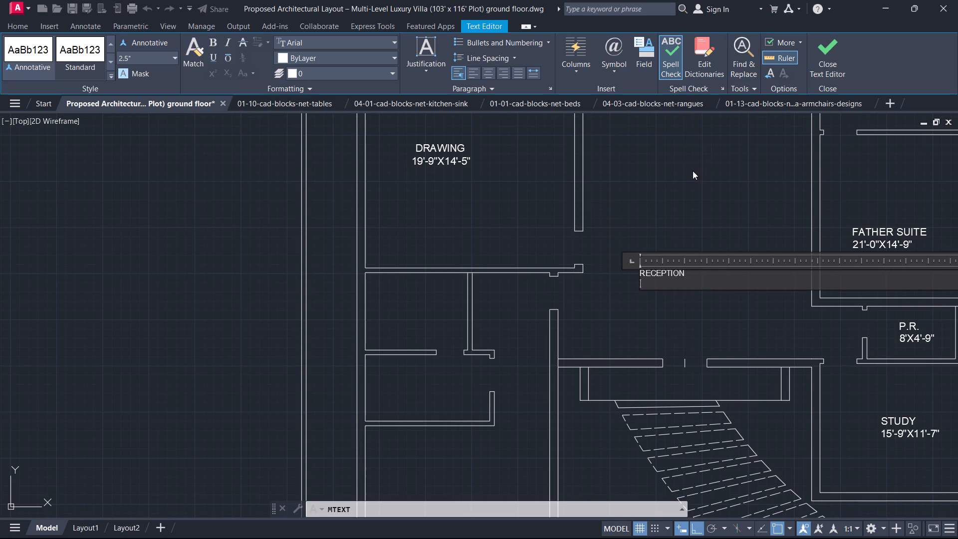
pyautogui.write('20')
pyautogui.press("'")
pyautogui.press('-')
pyautogui.press('7')
pyautogui.press('BackSpace')
pyautogui.press('5')
pyautogui.press('BackSpace')
pyautogui.press('8')
pyautogui.hotkey('shift', 'Return')
pyautogui.hotkey('shift', '"')
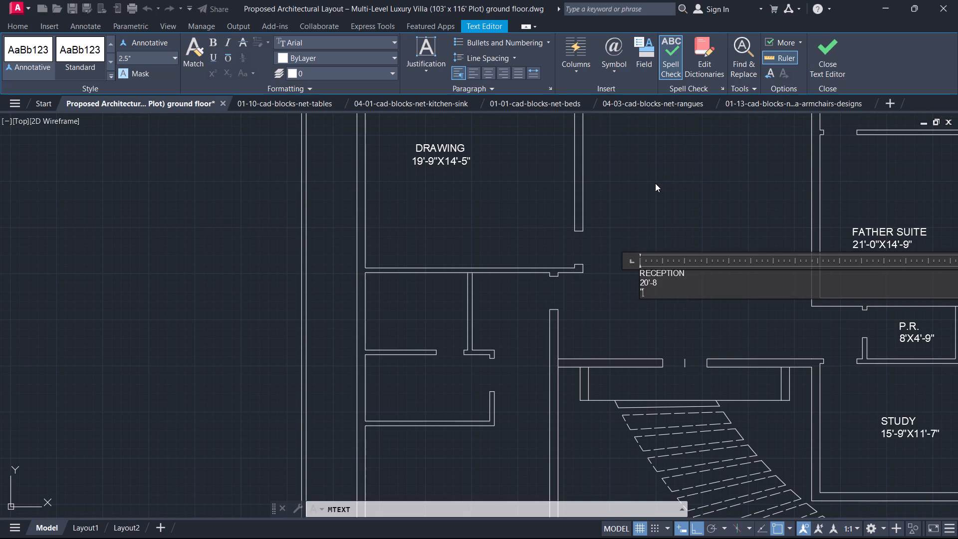
pyautogui.press('BackSpace')
pyautogui.press('BackSpace')
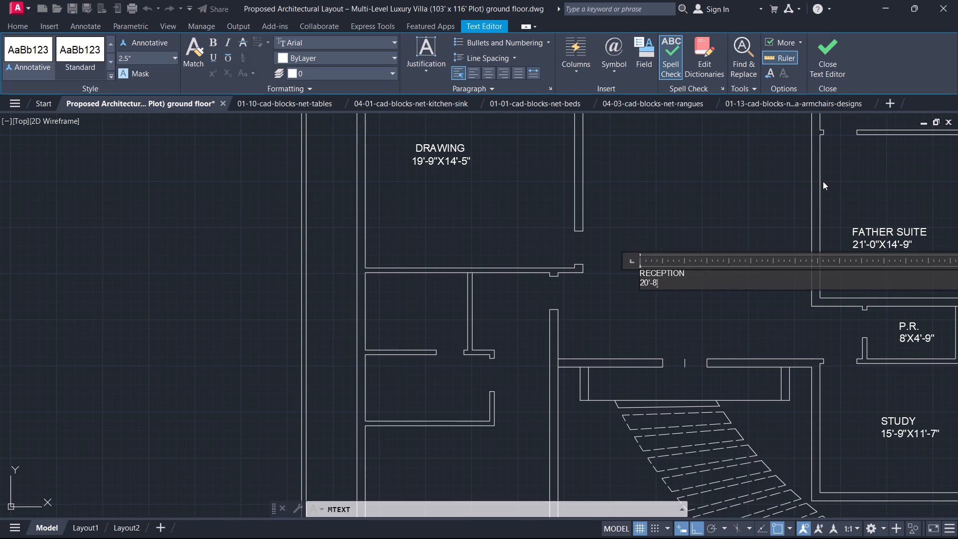
pyautogui.hotkey('shift', '"')
pyautogui.press('x')
pyautogui.press('2')
pyautogui.write("2'")
# Set both lines of the RECEPTION label to 8" text height and finish the text.
pyautogui.hotkey('ctrl', 'a')
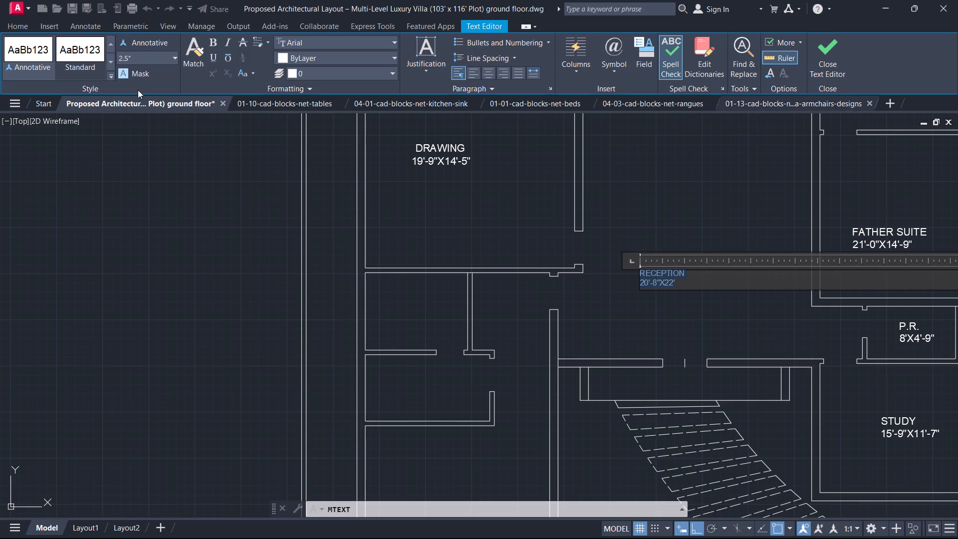
pyautogui.click(138, 59)
pyautogui.press('8')
pyautogui.press('Return')
pyautogui.click(816, 63)
# Move the RECEPTION label a short distance straight east within the hall.
pyautogui.moveTo(695, 297); pyautogui.dragTo(641, 379, button='middle')
pyautogui.scroll(1, 695, 297)
pyautogui.moveTo(634, 375); pyautogui.dragTo(625, 369)
pyautogui.click(584, 307)
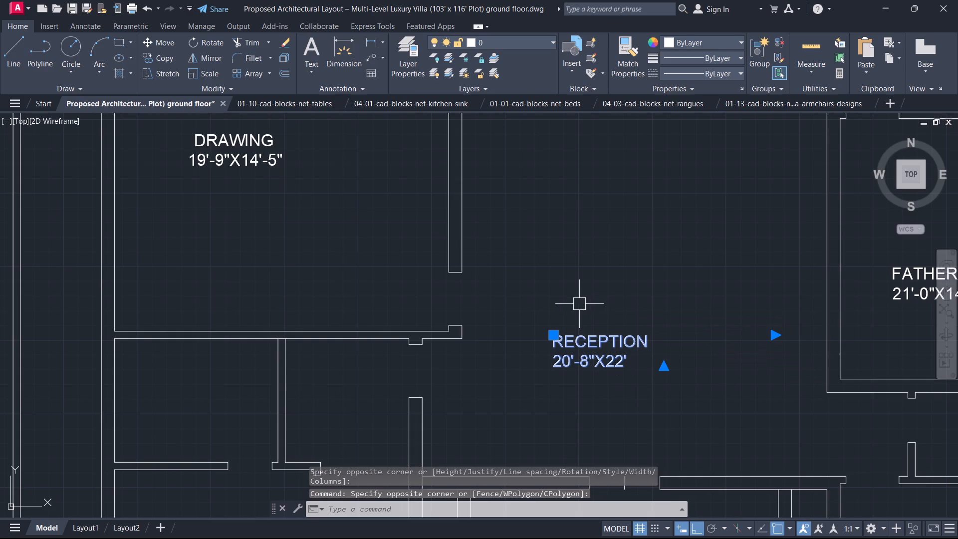
pyautogui.press('m')
pyautogui.press('space')
pyautogui.click(577, 318)
pyautogui.click(611, 318)
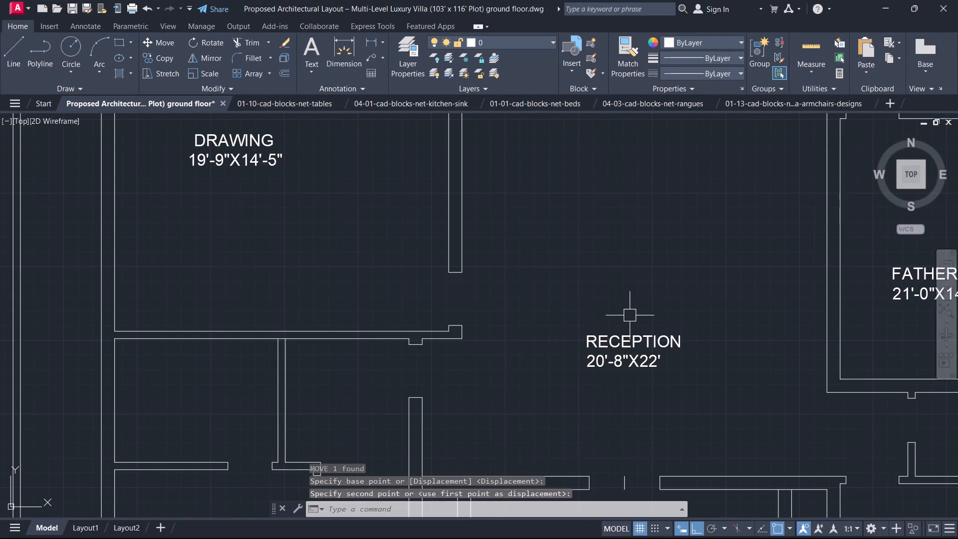
# Start a multiline text in the small room directly south of DRAWING, along the west wall, and enter BATH as its first line.
pyautogui.scroll(-3, 638, 311)
pyautogui.moveTo(641, 284); pyautogui.dragTo(602, 273, button='middle')
pyautogui.scroll(1, 602, 274)
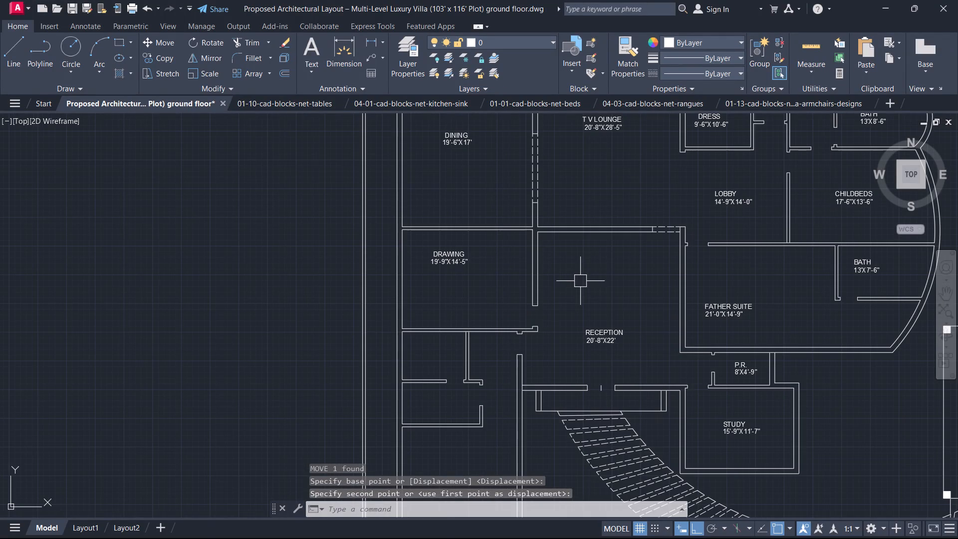
pyautogui.scroll(-1, 617, 355)
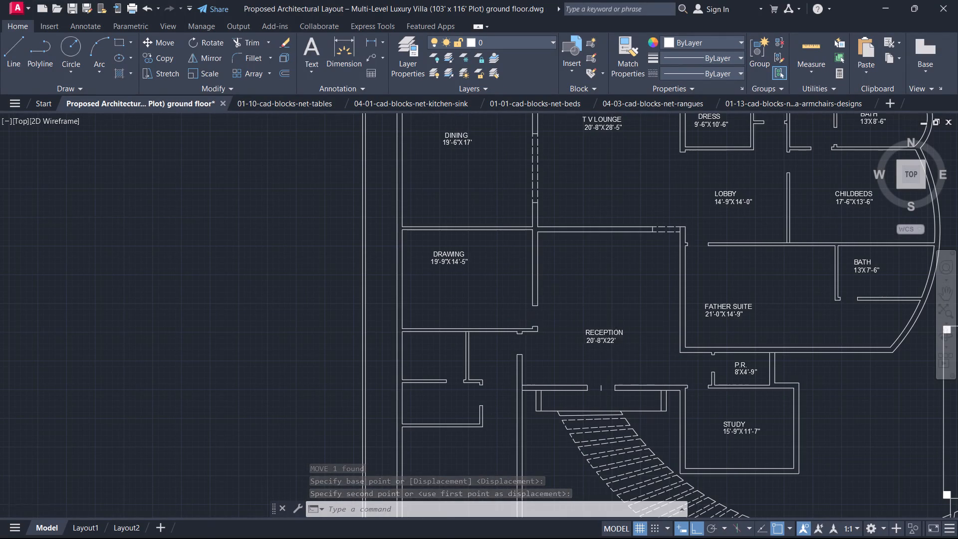
pyautogui.scroll(-1, 618, 355)
pyautogui.scroll(1, 618, 355)
pyautogui.middleClick(618, 355)
pyautogui.scroll(3, 618, 355)
pyautogui.moveTo(618, 355); pyautogui.dragTo(707, 308, button='middle')
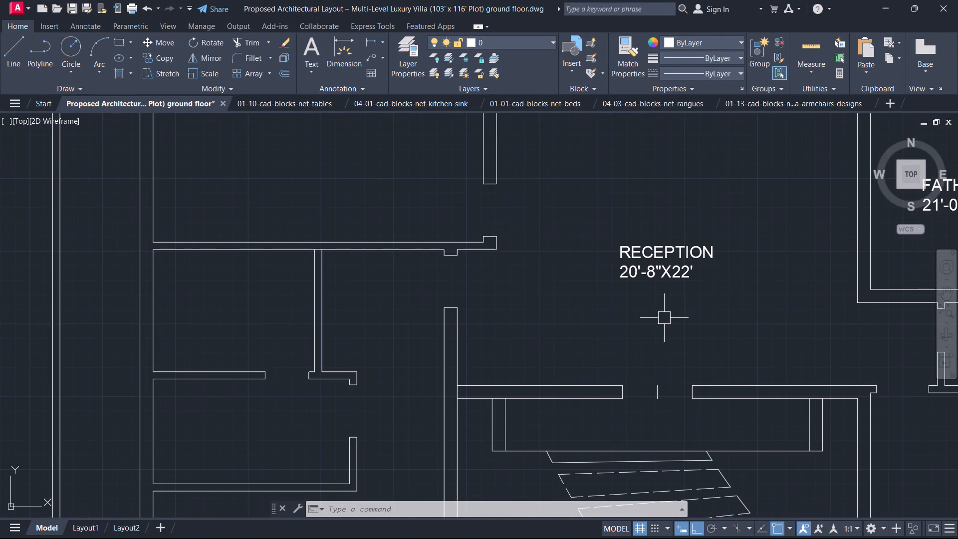
pyautogui.moveTo(476, 361); pyautogui.dragTo(629, 326, button='middle')
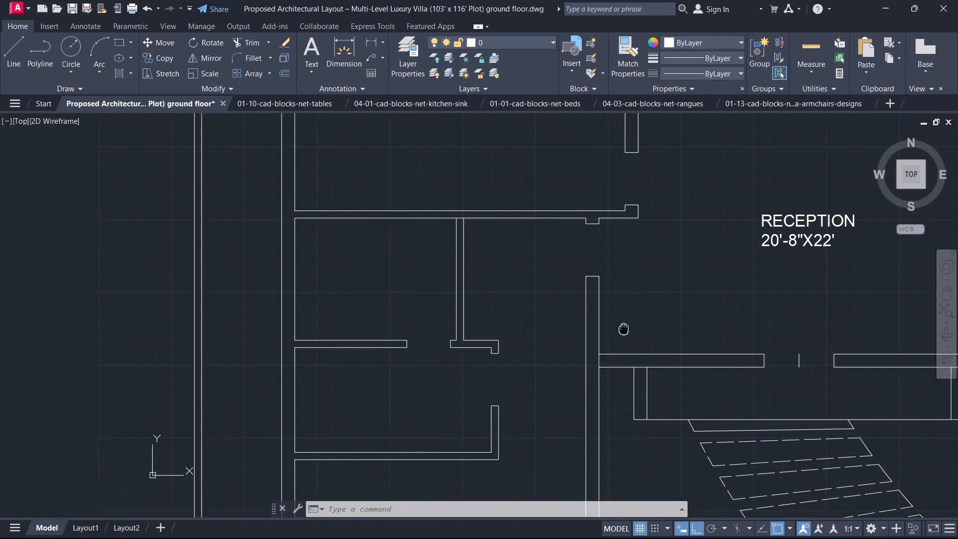
pyautogui.moveTo(629, 326); pyautogui.dragTo(630, 325, button='middle')
pyautogui.press('t')
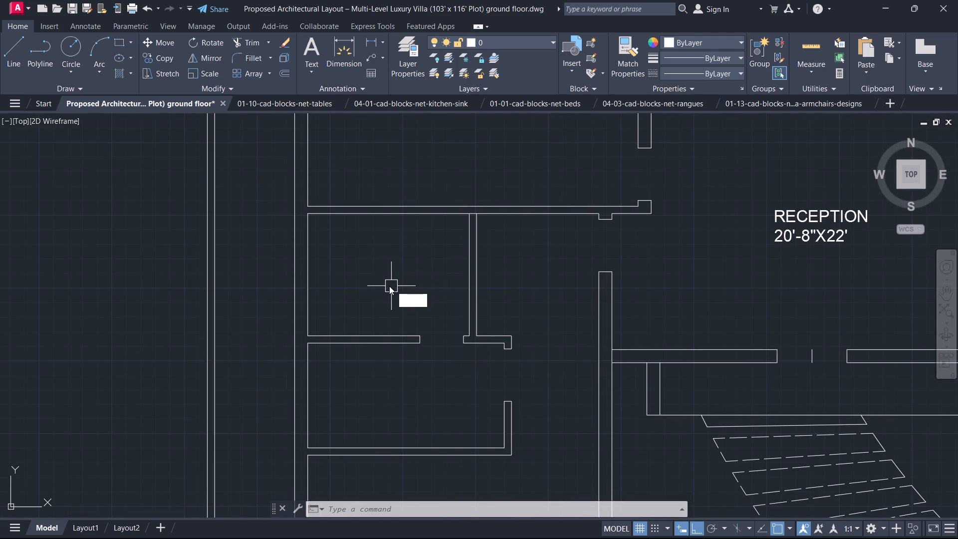
pyautogui.press('space')
pyautogui.scroll(2, 375, 276)
pyautogui.click(337, 192)
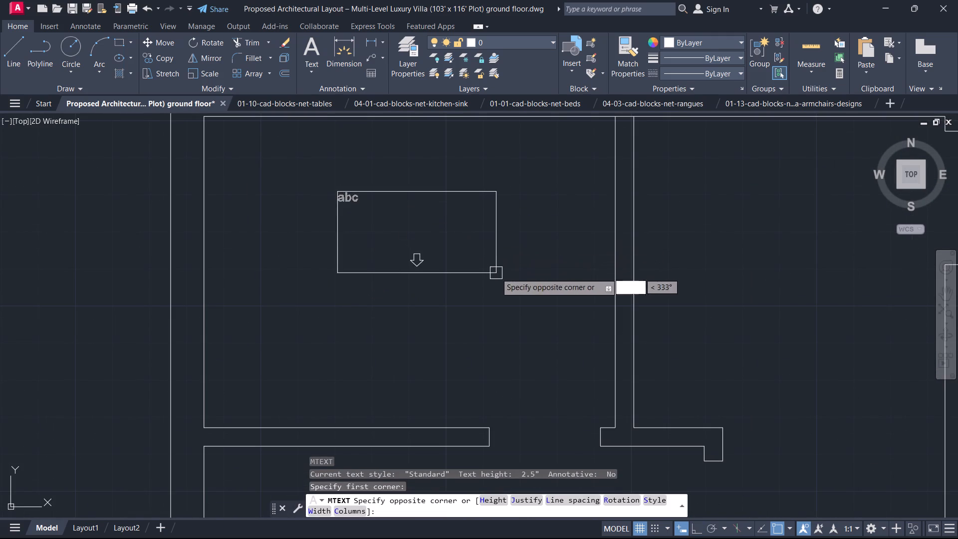
pyautogui.click(507, 276)
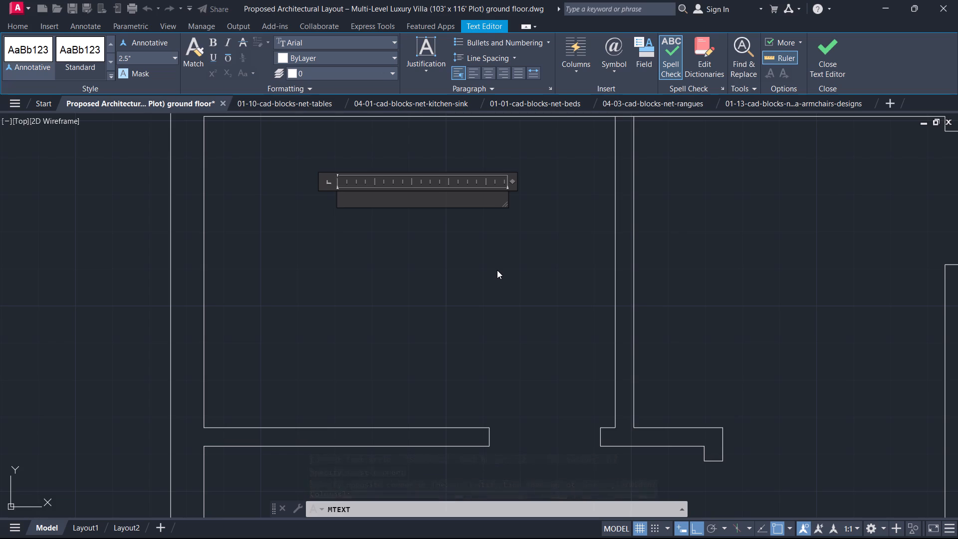
pyautogui.write('BATH')
# Add the room size 9'-3"X7' as the second line under BATH.
pyautogui.press('Return')
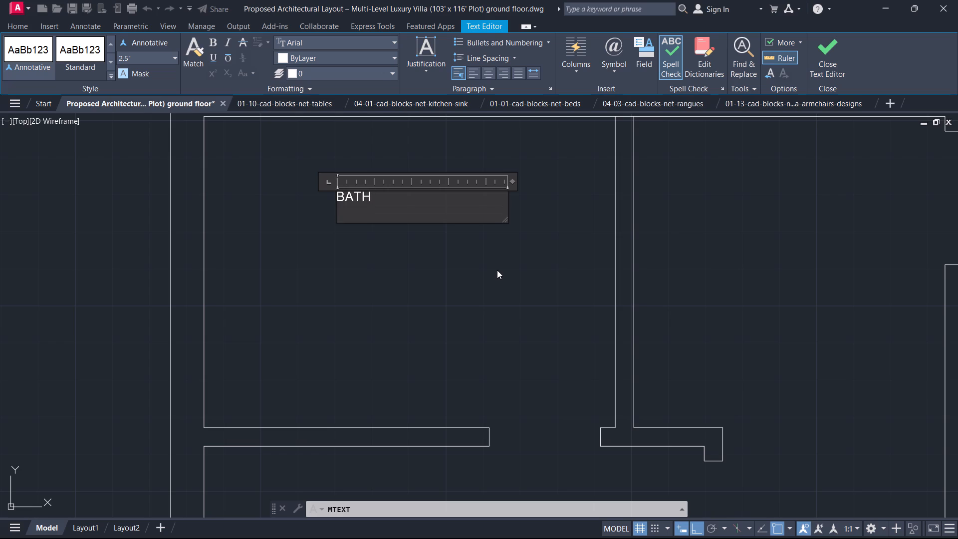
pyautogui.press('9')
pyautogui.write("'-")
pyautogui.press('3')
pyautogui.hotkey('shift', '"')
pyautogui.press('x')
pyautogui.write("7'")
# Set both lines of the BATH label to 8" text height and finish the text.
pyautogui.hotkey('ctrl', 'a')
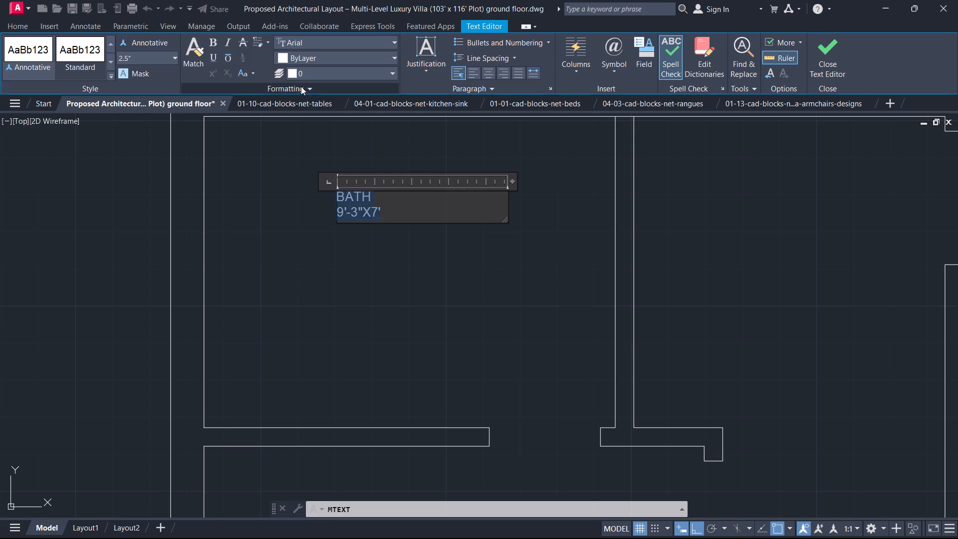
pyautogui.click(162, 64)
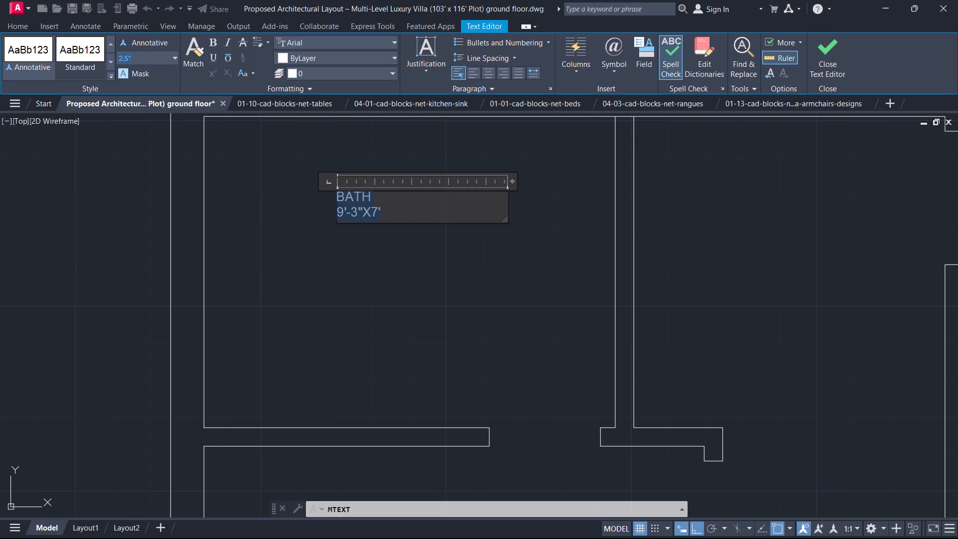
pyautogui.press('8')
pyautogui.press('Return')
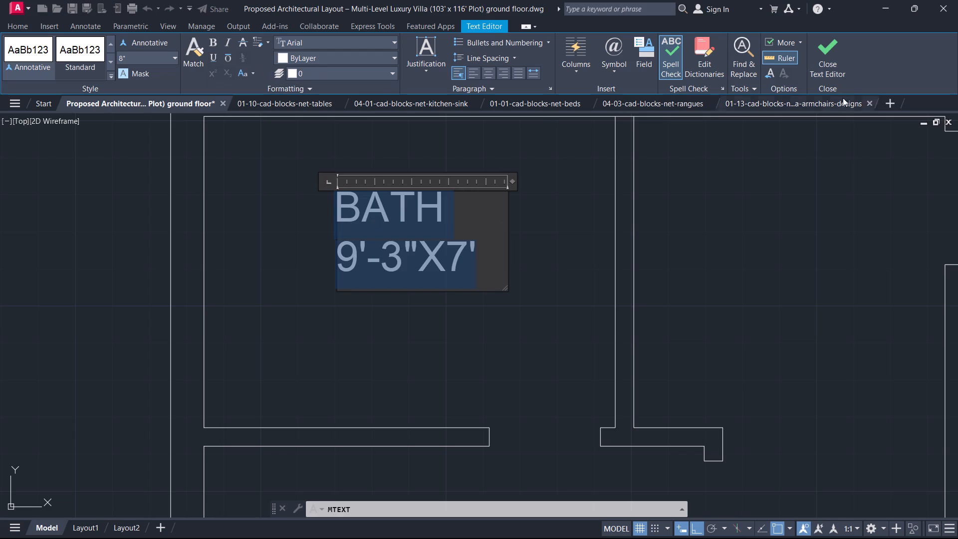
pyautogui.click(820, 51)
# Start a multiline text in the small room directly south of BATH and enter DRESS as its first line.
pyautogui.scroll(-1, 820, 51)
pyautogui.scroll(-4, 605, 338)
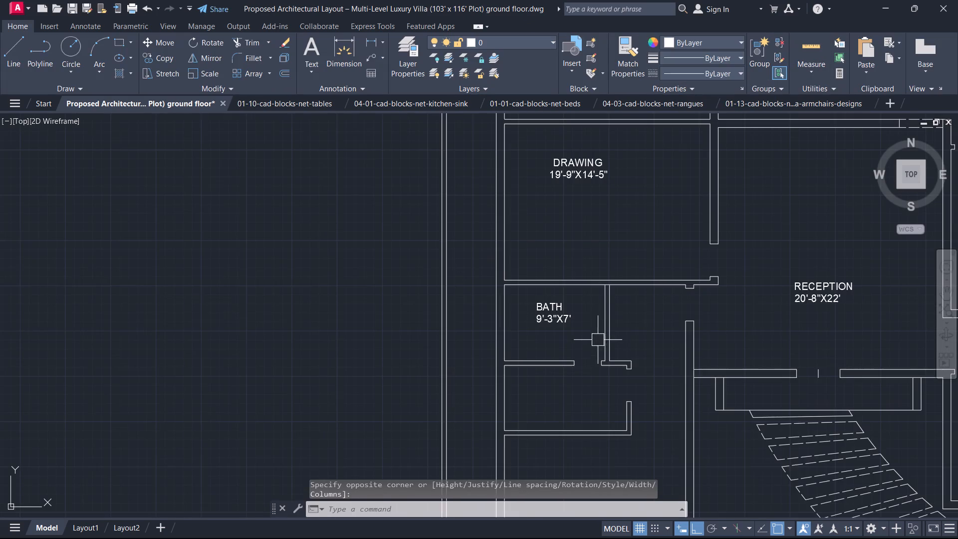
pyautogui.moveTo(592, 340); pyautogui.dragTo(484, 205, button='middle')
pyautogui.scroll(3, 484, 205)
pyautogui.scroll(-1, 477, 299)
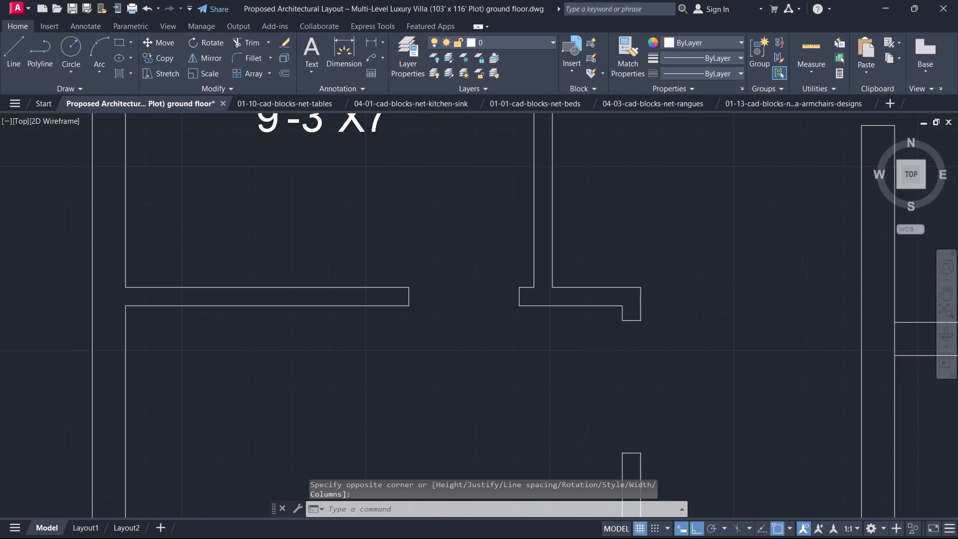
pyautogui.scroll(-2, 477, 299)
pyautogui.moveTo(460, 340); pyautogui.dragTo(512, 259, button='middle')
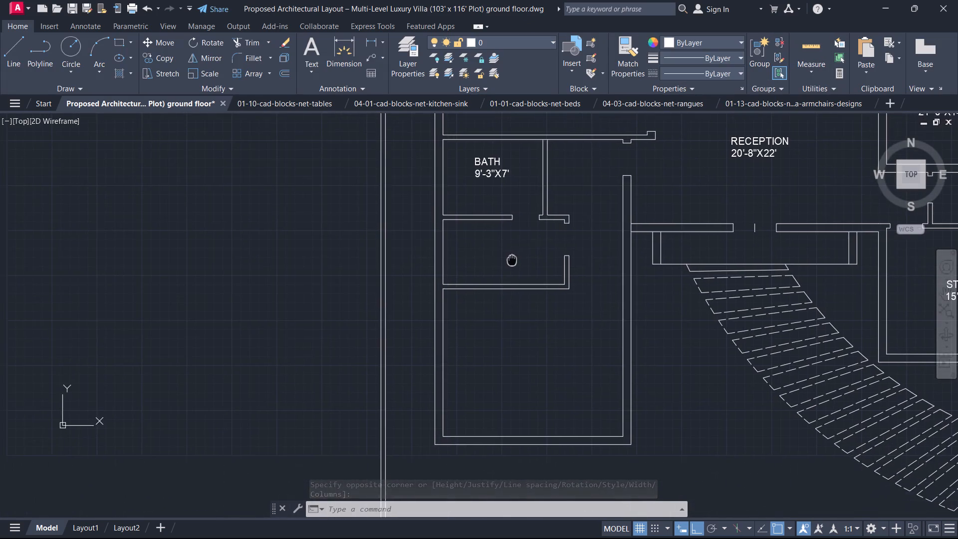
pyautogui.scroll(2, 512, 259)
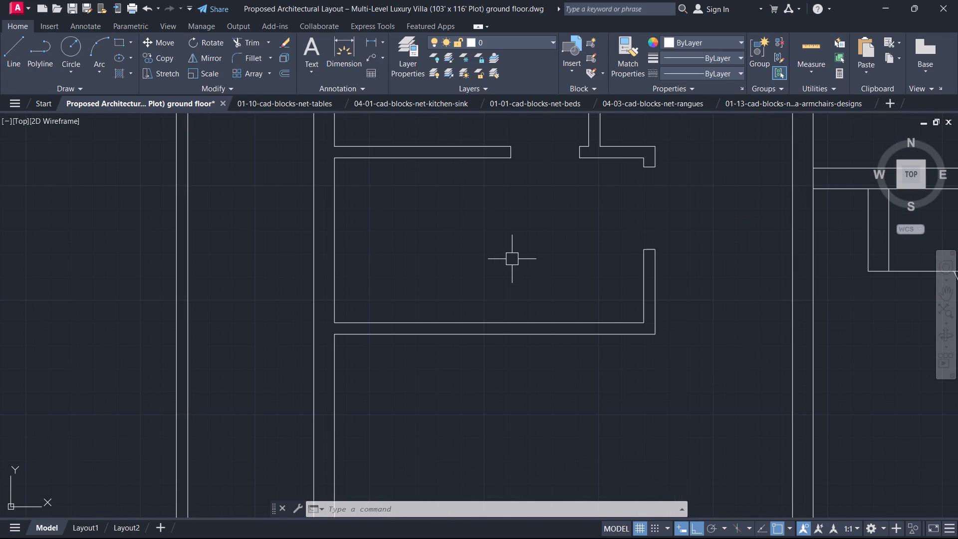
pyautogui.write('T')
pyautogui.press('space')
pyautogui.scroll(3, 513, 258)
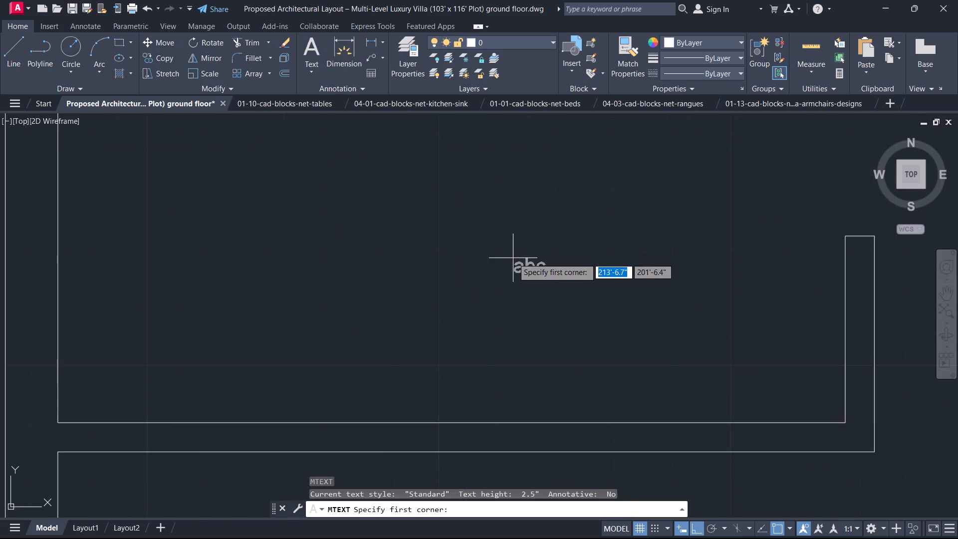
pyautogui.scroll(-5, 497, 254)
pyautogui.scroll(1, 463, 247)
pyautogui.click(443, 233)
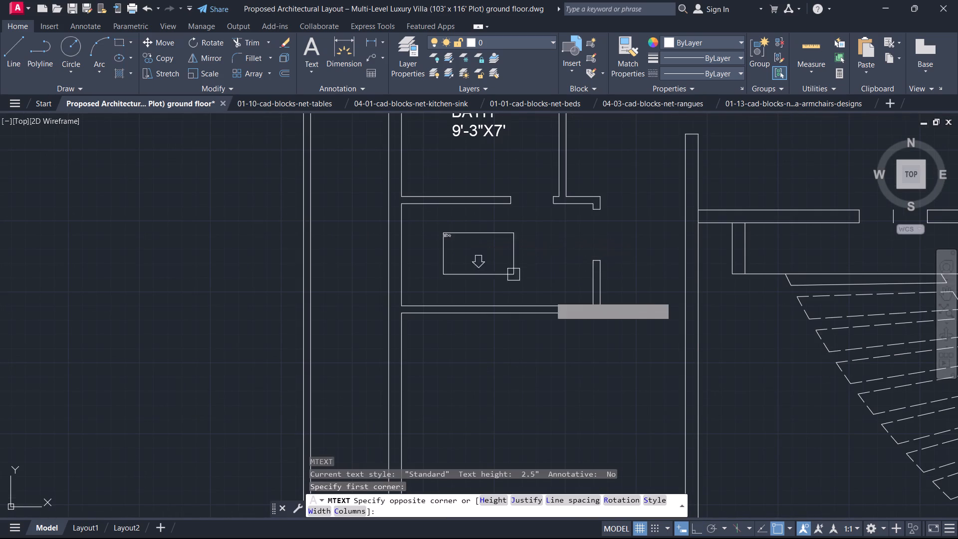
pyautogui.click(579, 293)
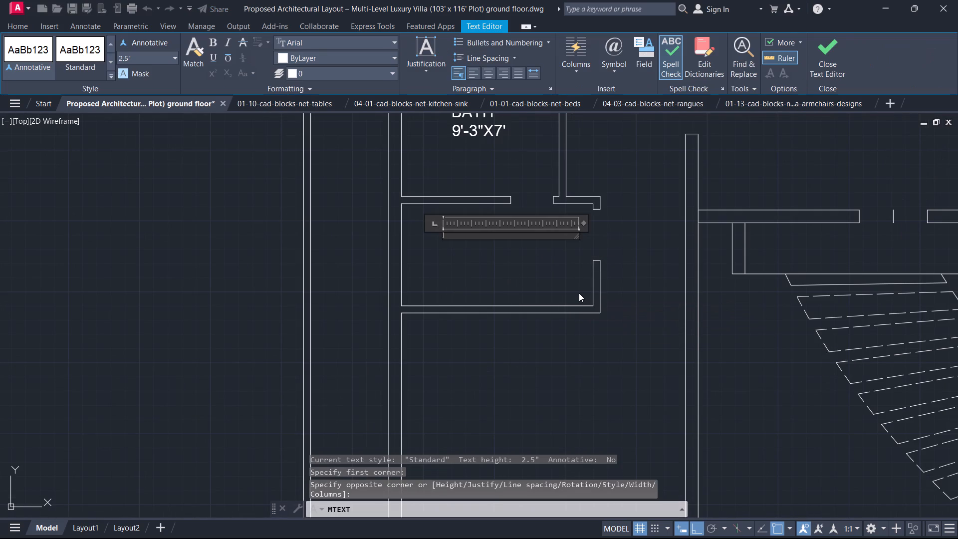
pyautogui.write('DR')
pyautogui.write('ESS')
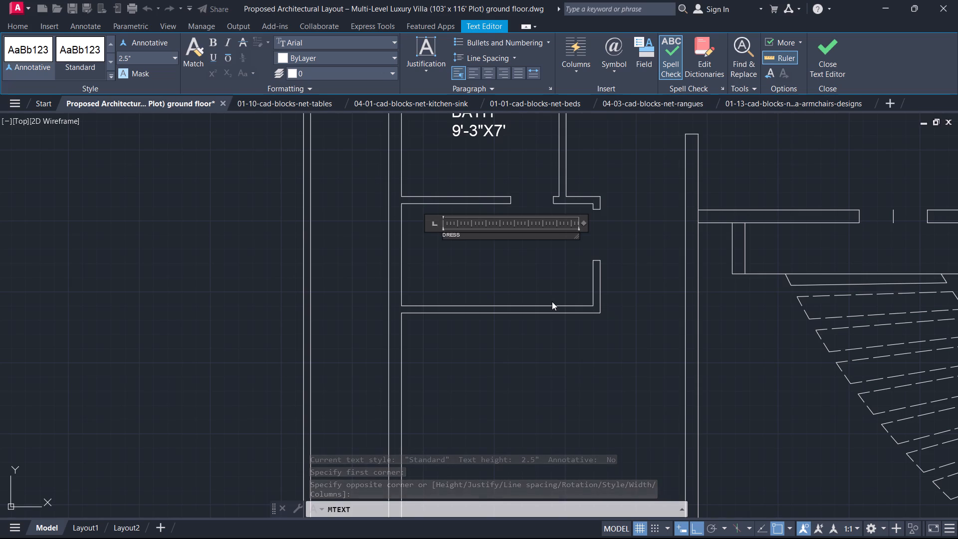
# Add the room size 11'-3"X6'-0" as the second line under DRESS.
pyautogui.press('Return')
pyautogui.write('11')
pyautogui.press("'")
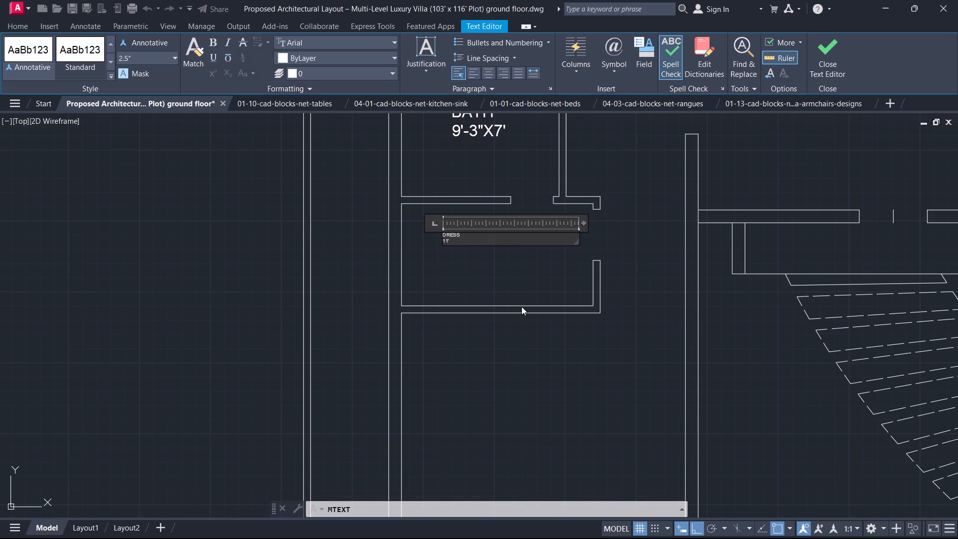
pyautogui.press('3')
pyautogui.press('BackSpace')
pyautogui.write('-3')
pyautogui.hotkey('shift', '"')
pyautogui.press('x')
pyautogui.press('6')
pyautogui.write("'-0")
pyautogui.hotkey('shift', '"')
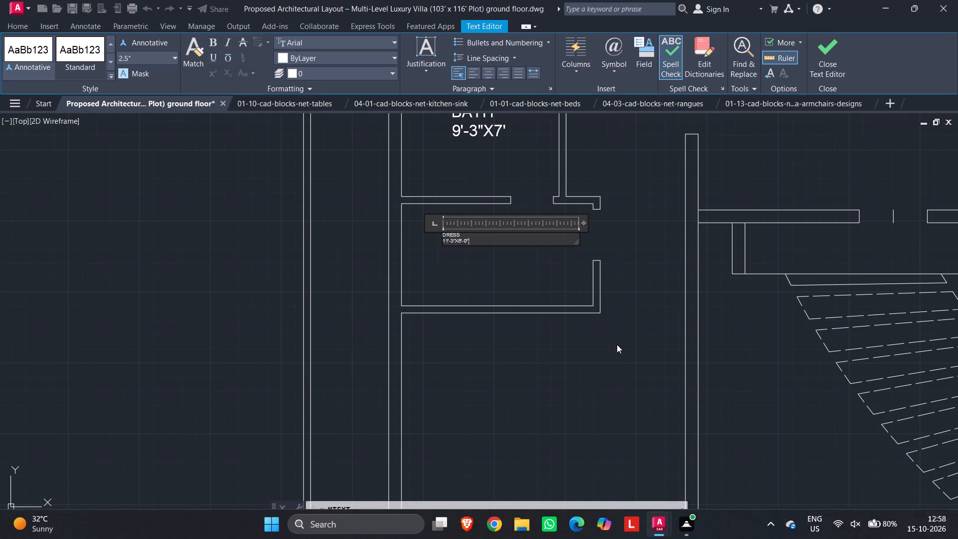
# Set both lines of the DRESS label to 8" text height and finish the text.
pyautogui.hotkey('ctrl', 'a')
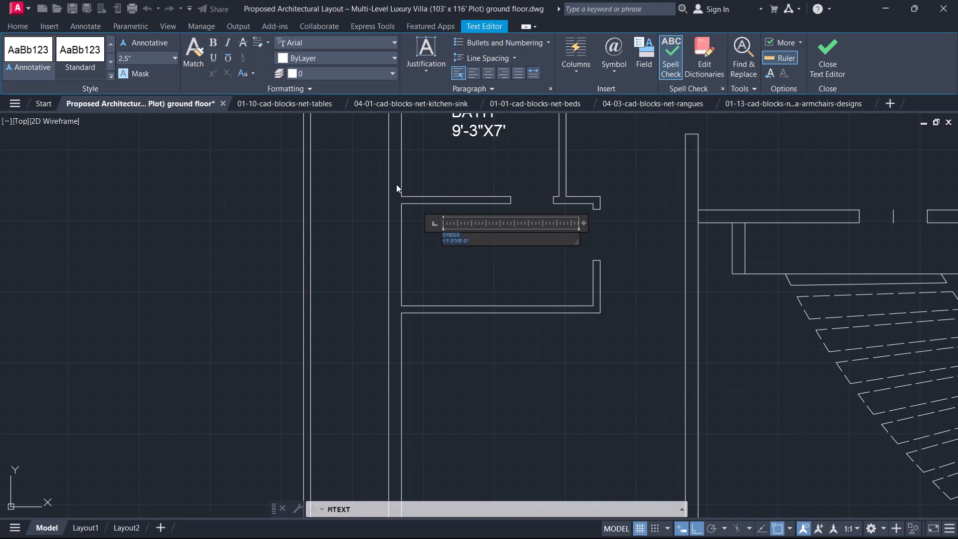
pyautogui.click(164, 62)
pyautogui.press('8')
pyautogui.press('Return')
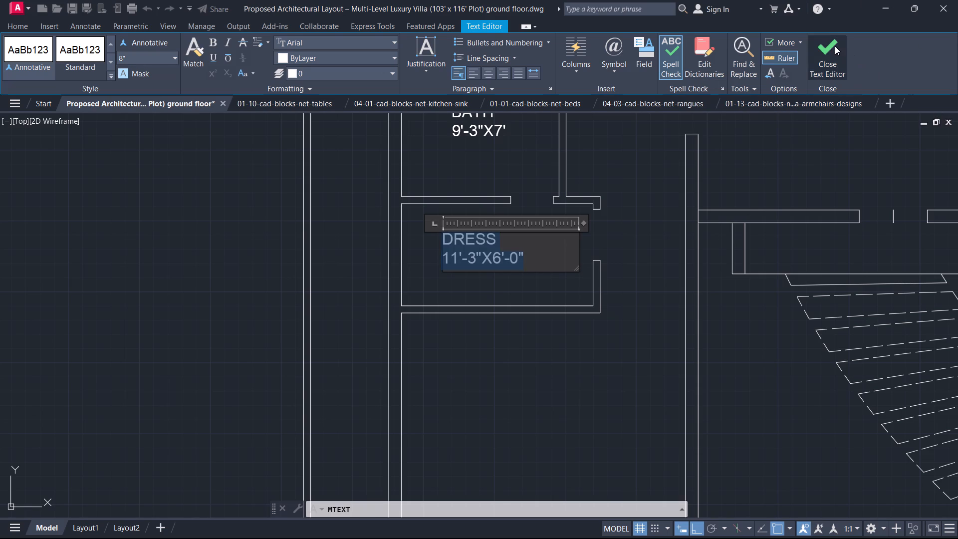
pyautogui.moveTo(835, 46); pyautogui.dragTo(833, 51)
# Start a multiline text in the room directly south of DRESS and enter GUEST BED as its first line.
pyautogui.scroll(-5, 737, 186)
pyautogui.scroll(1, 691, 159)
pyautogui.scroll(1, 759, 215)
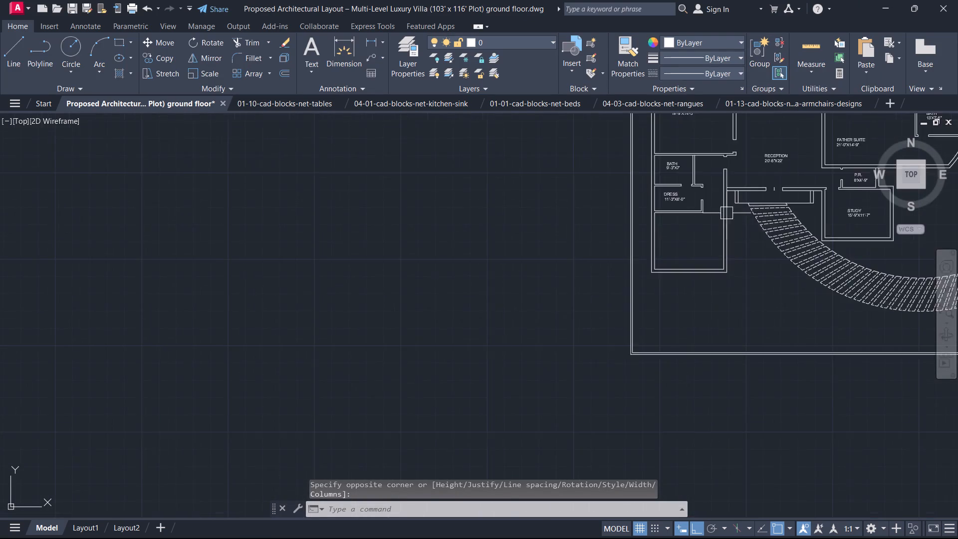
pyautogui.scroll(1, 725, 215)
pyautogui.click(644, 245)
pyautogui.click(653, 246)
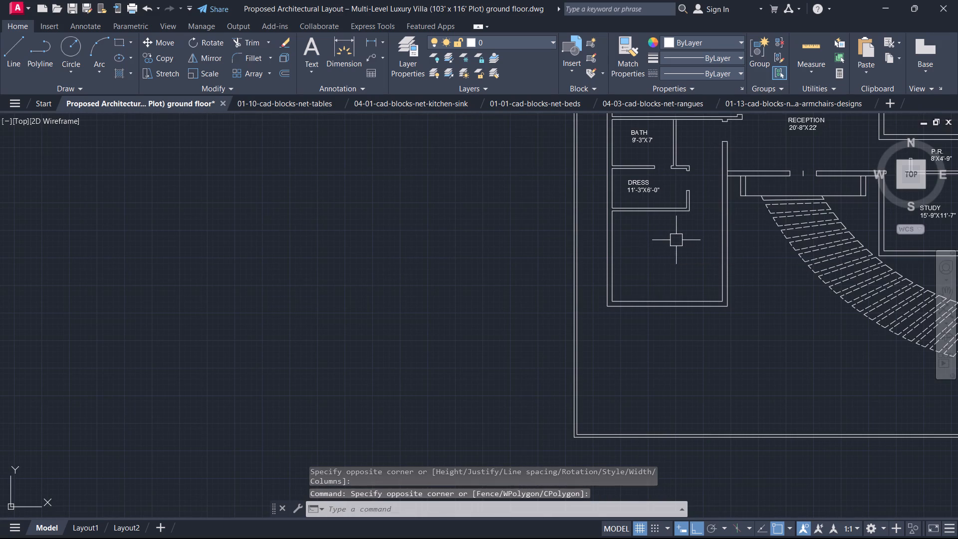
pyautogui.write('T')
pyautogui.press('space')
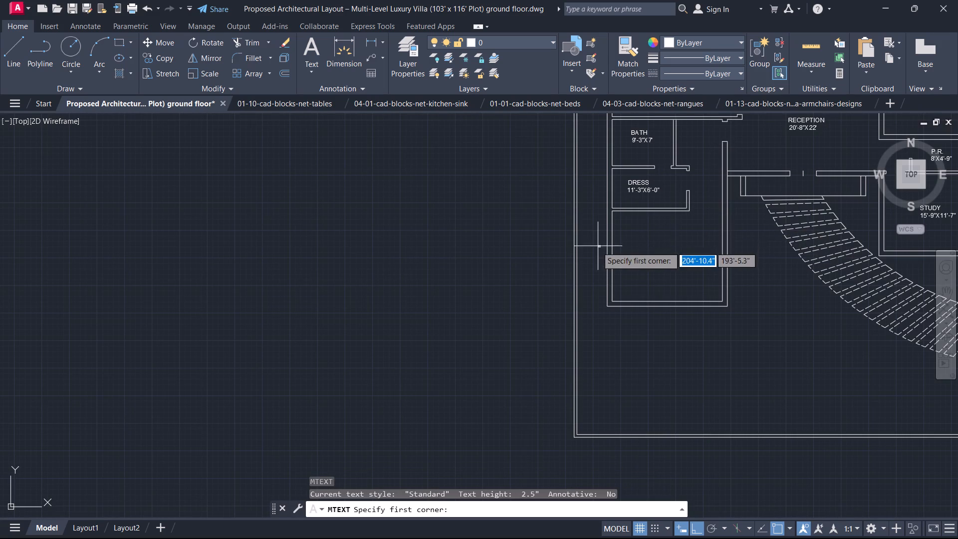
pyautogui.click(639, 240)
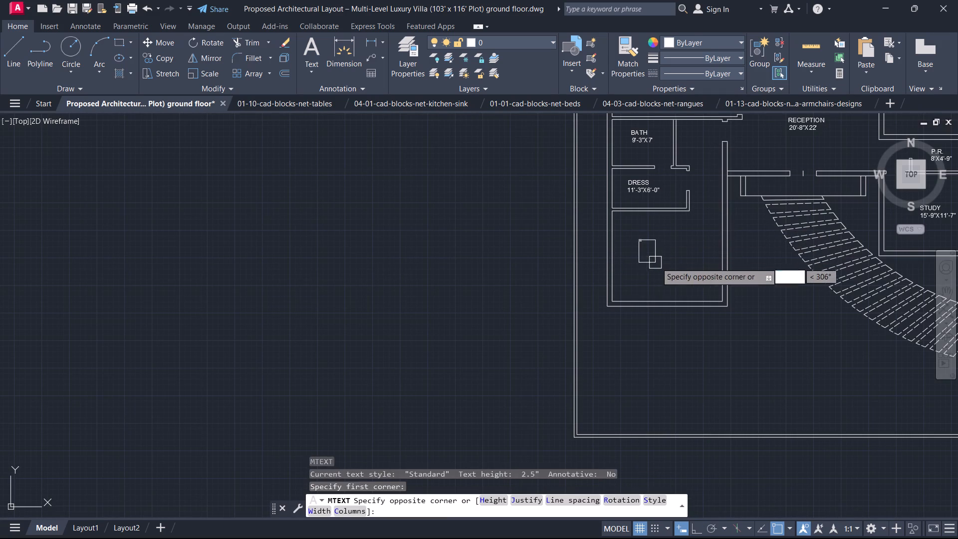
pyautogui.click(676, 269)
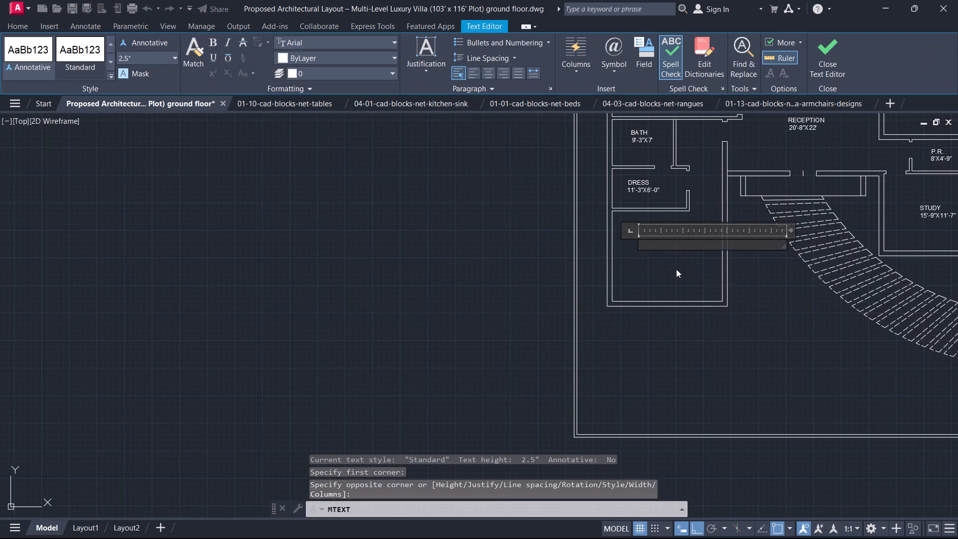
pyautogui.write('GU')
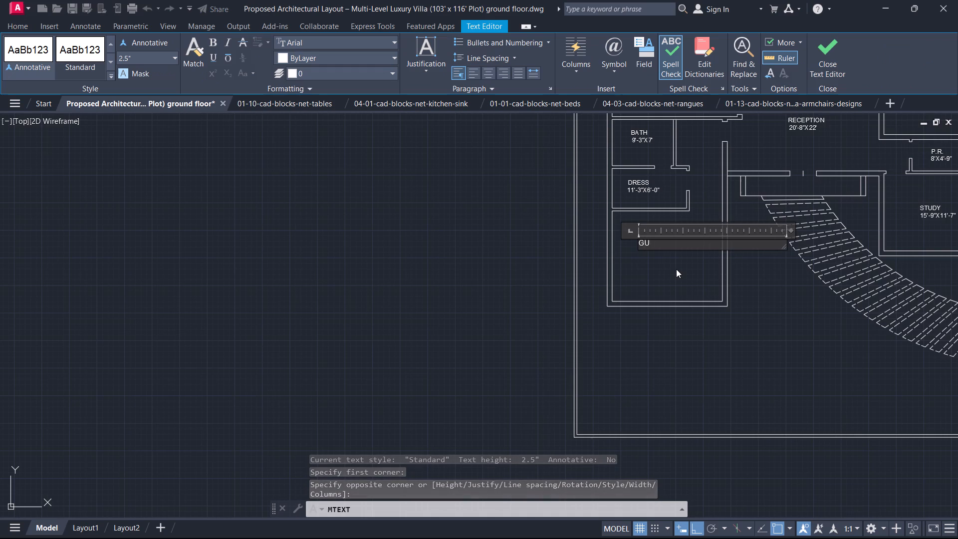
pyautogui.write('EST BBRD')
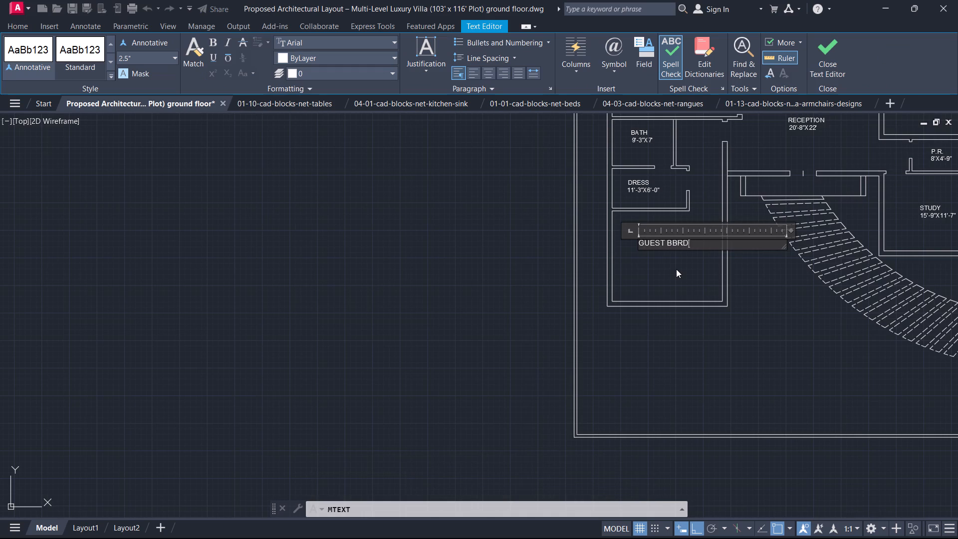
pyautogui.press('BackSpace')
pyautogui.press('BackSpace')
pyautogui.press('BackSpace')
pyautogui.press('BackSpace')
pyautogui.write('BED')
# Add the room size 16'-8X13'-8" as the second line under GUEST BED.
pyautogui.press('Return')
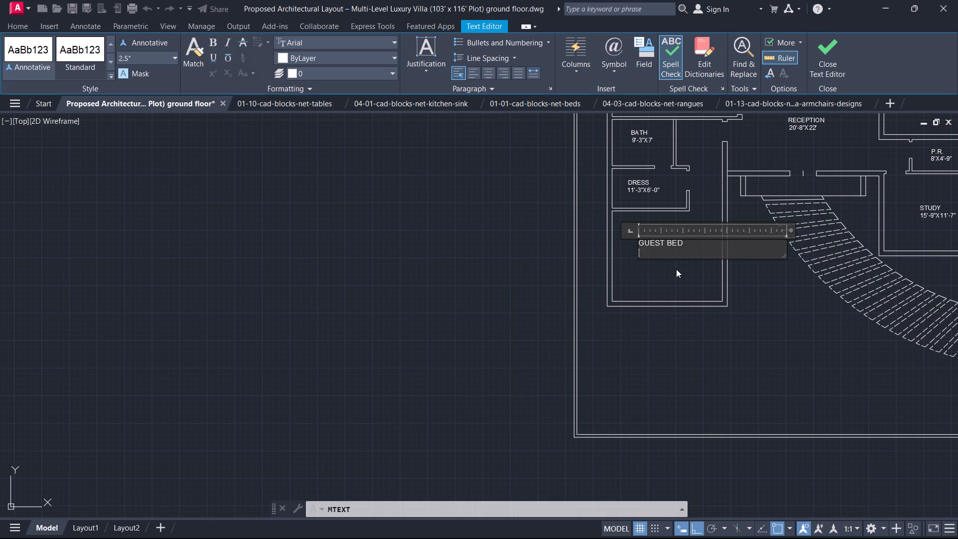
pyautogui.write('16')
pyautogui.write("'-")
pyautogui.press('8')
pyautogui.press('x')
pyautogui.write('13')
pyautogui.press("'")
pyautogui.press('-')
pyautogui.press('8')
pyautogui.hotkey('shift', '"')
# Set both lines of the GUEST BED label to 8" text height and finish the text.
pyautogui.hotkey('ctrl', 'a')
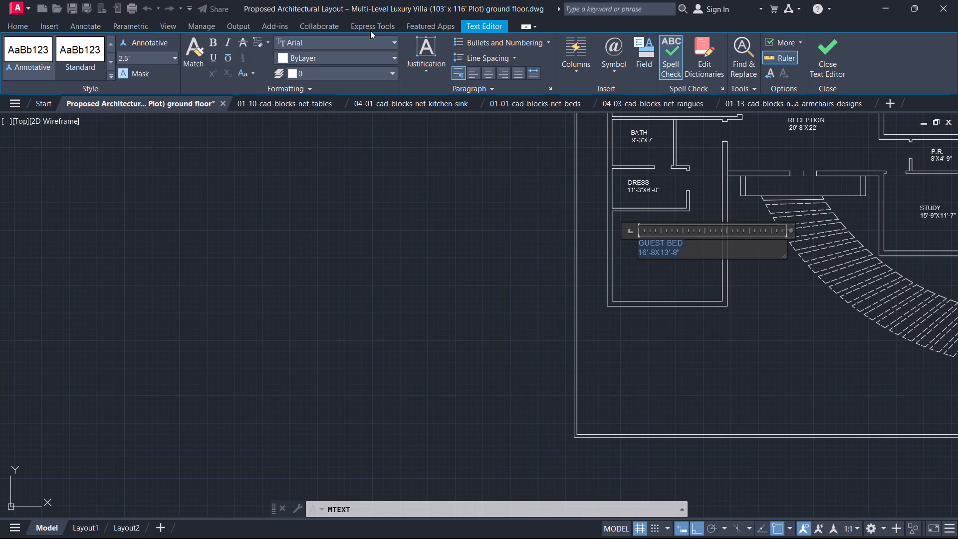
pyautogui.click(140, 59)
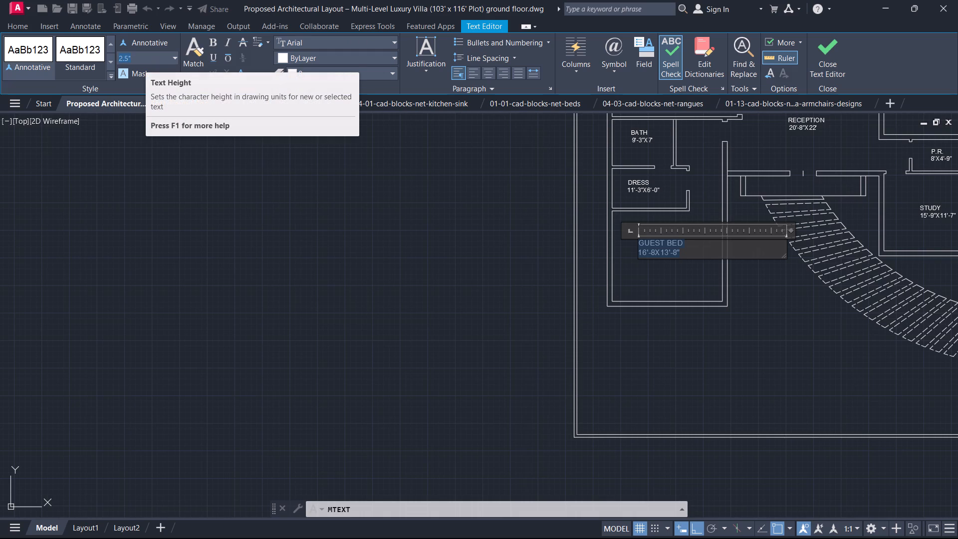
pyautogui.press('8')
pyautogui.press('Return')
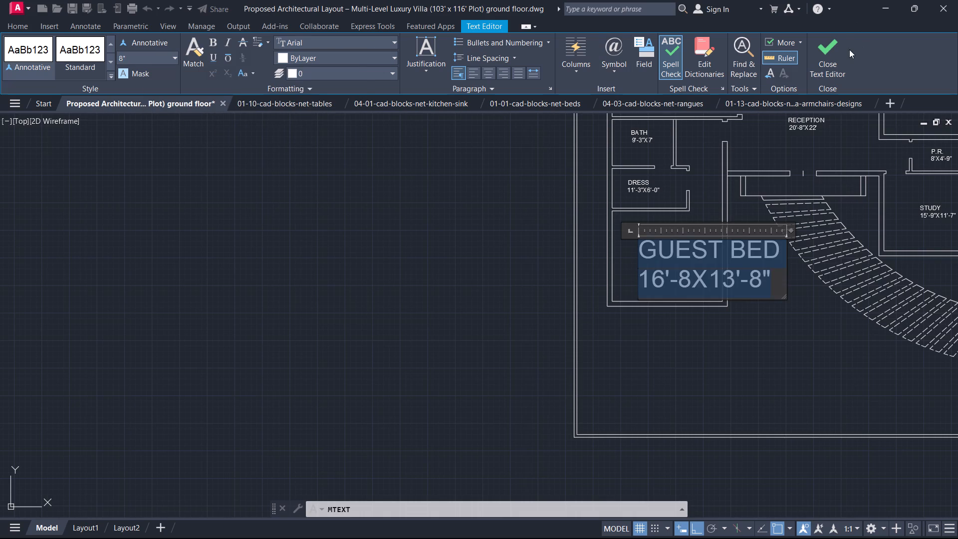
pyautogui.click(826, 49)
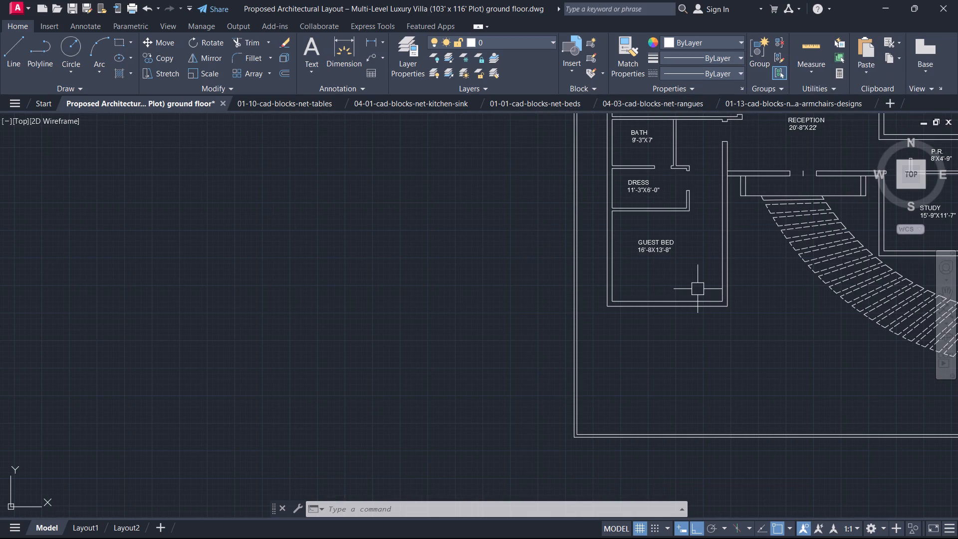
# Measure the guest suite's north-south length from the GUEST BED south wall to the BATH north wall, and the GUEST BED room's width.
pyautogui.scroll(-1, 697, 288)
pyautogui.moveTo(699, 289); pyautogui.dragTo(668, 224, button='middle')
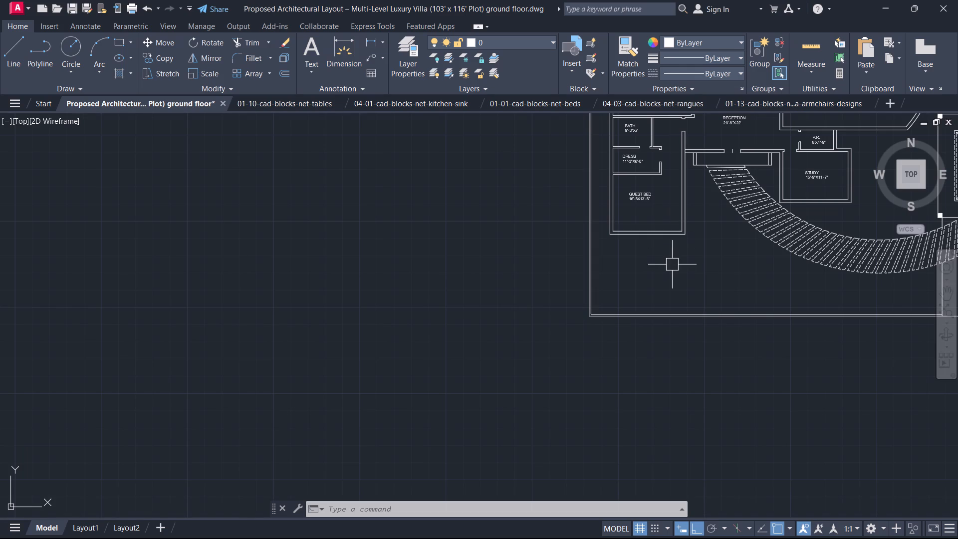
pyautogui.scroll(-1, 672, 249)
pyautogui.moveTo(672, 249); pyautogui.dragTo(638, 333, button='middle')
pyautogui.scroll(2, 620, 305)
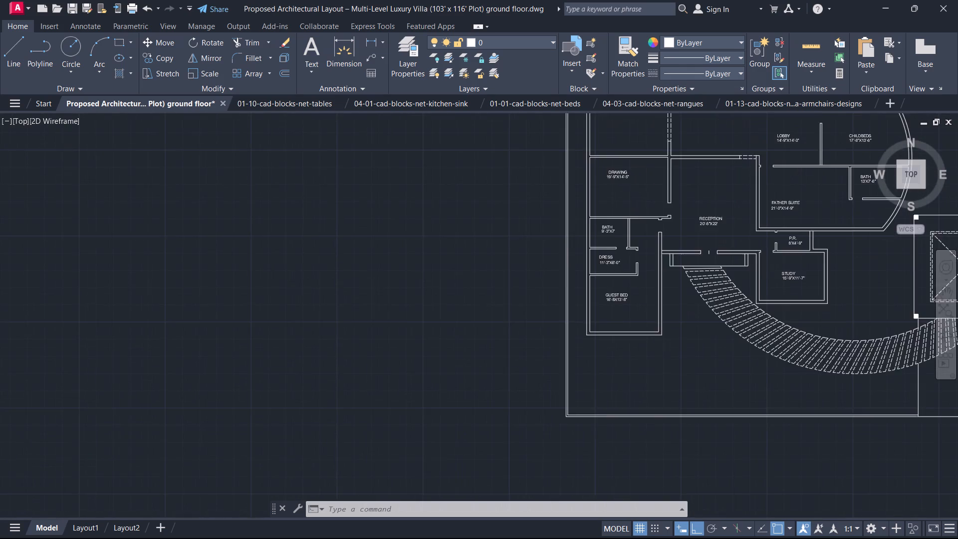
pyautogui.write('DI')
pyautogui.press('space')
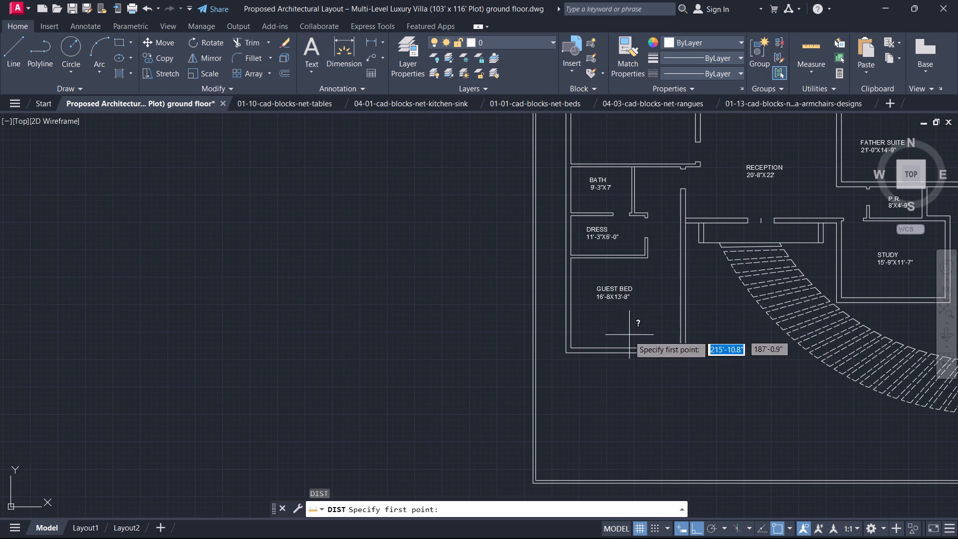
pyautogui.click(625, 342)
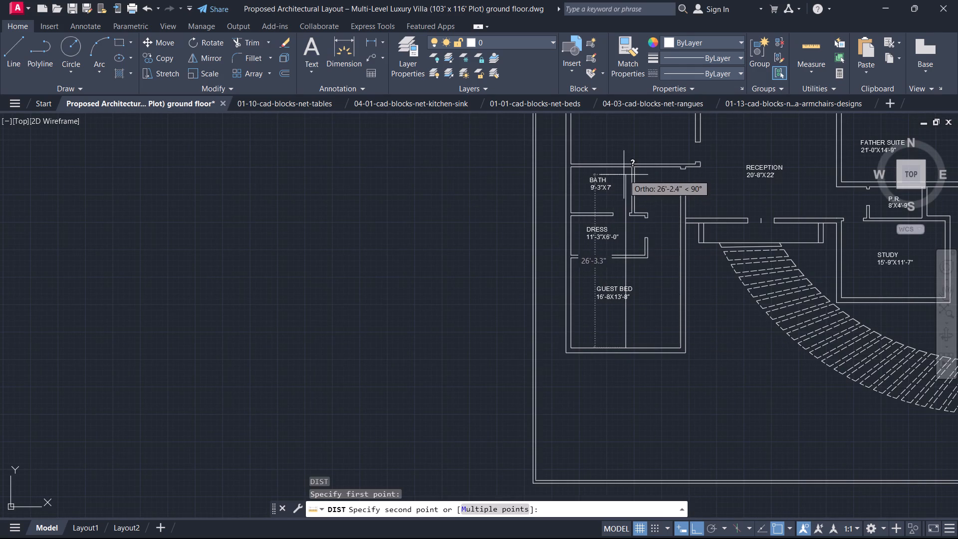
pyautogui.press('space')
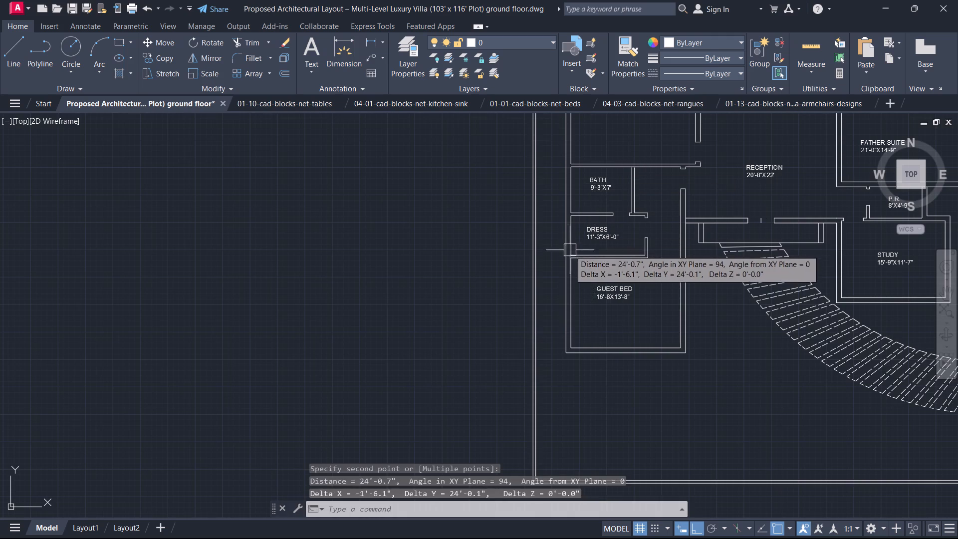
pyautogui.press('space')
pyautogui.click(575, 279)
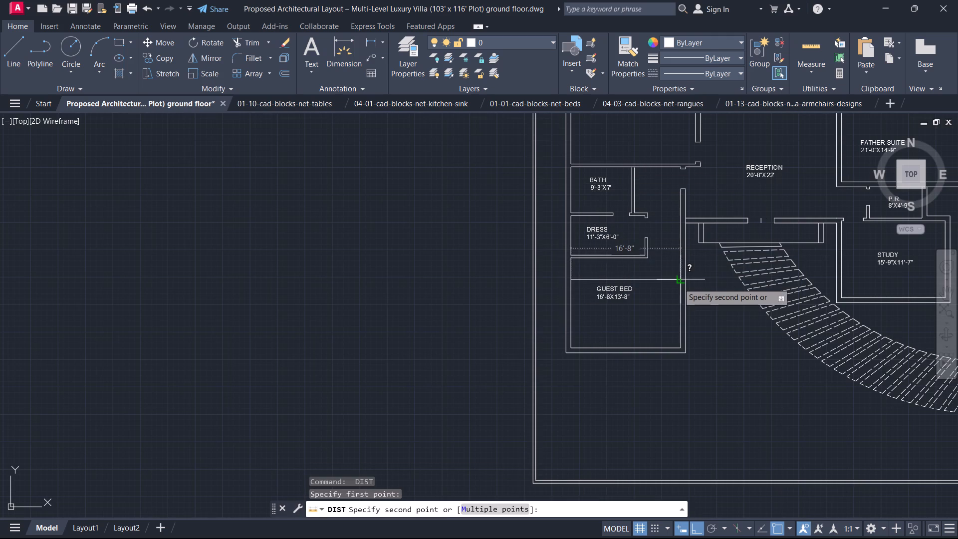
pyautogui.press('Escape')
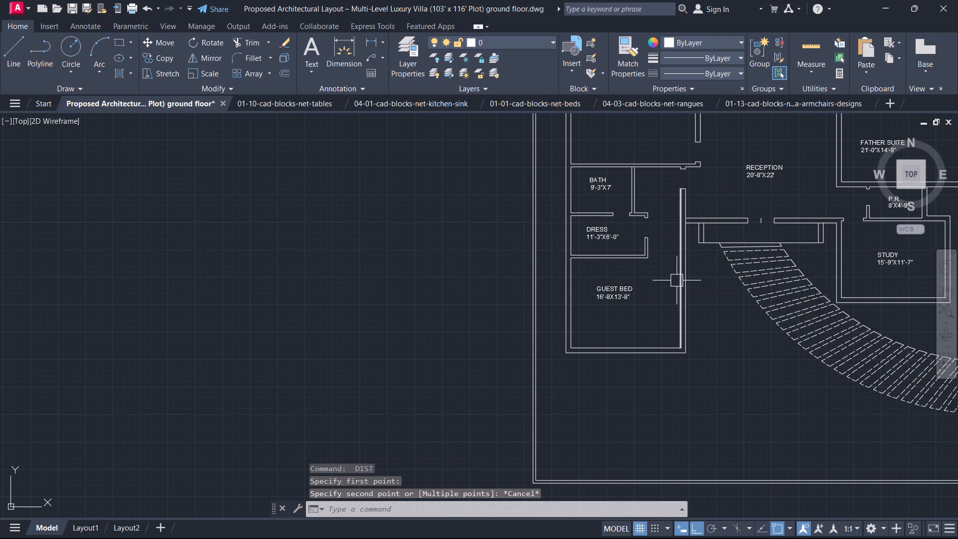
pyautogui.press('space')
pyautogui.click(676, 349)
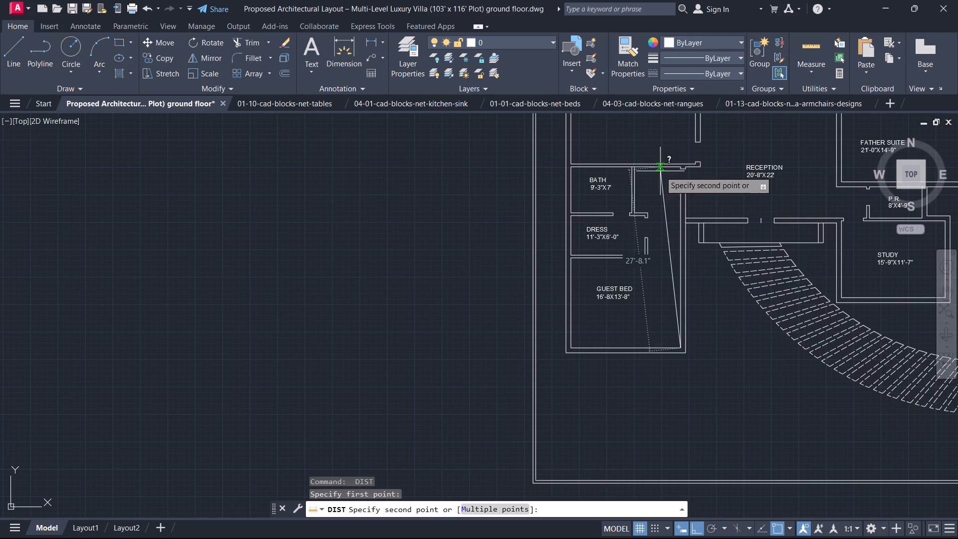
pyautogui.press('Escape')
# Measure the inner east-west width across the northern BATH, the MASTER SUITE and the unnamed room east of it.
pyautogui.scroll(-2, 679, 171)
pyautogui.moveTo(679, 178); pyautogui.dragTo(569, 382, button='middle')
pyautogui.scroll(-1, 679, 178)
pyautogui.scroll(3, 569, 381)
pyautogui.moveTo(658, 255); pyautogui.dragTo(593, 244, button='middle')
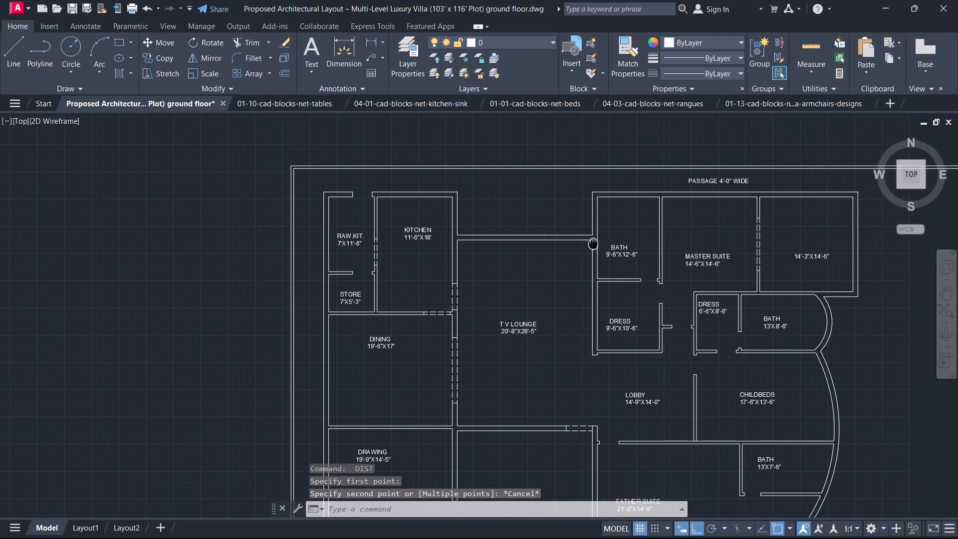
pyautogui.moveTo(593, 244); pyautogui.dragTo(593, 244, button='middle')
pyautogui.scroll(1, 593, 244)
pyautogui.press('space')
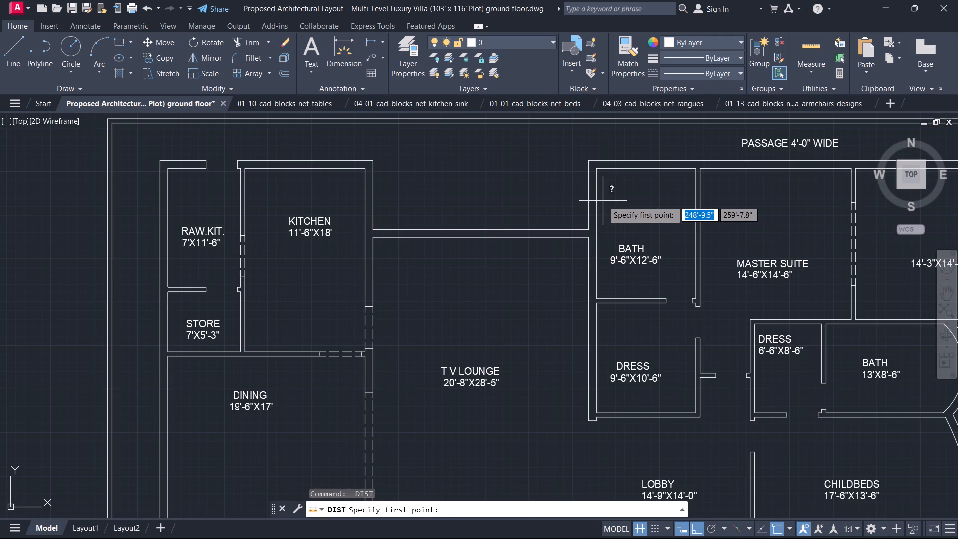
pyautogui.click(602, 200)
pyautogui.scroll(-1, 705, 216)
pyautogui.moveTo(705, 217); pyautogui.dragTo(442, 225, button='middle')
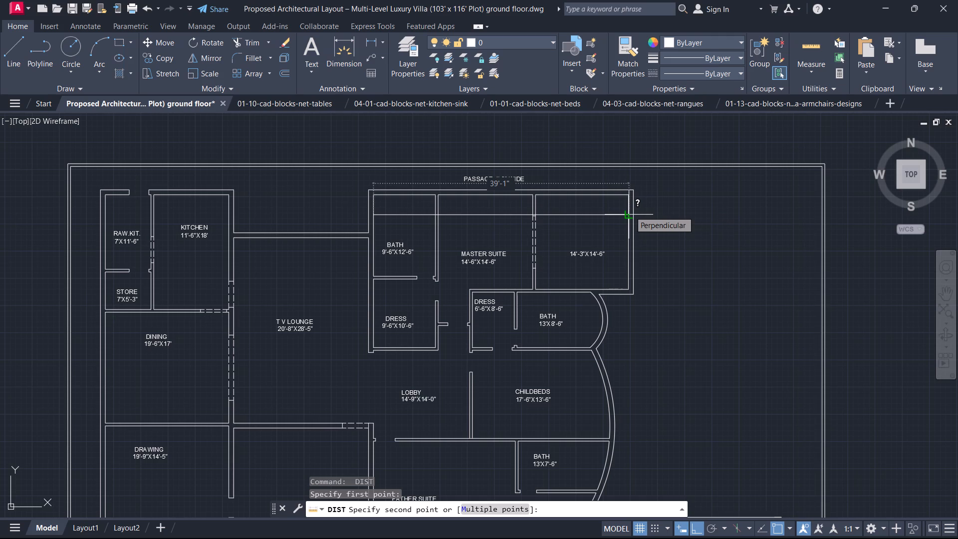
pyautogui.press('space')
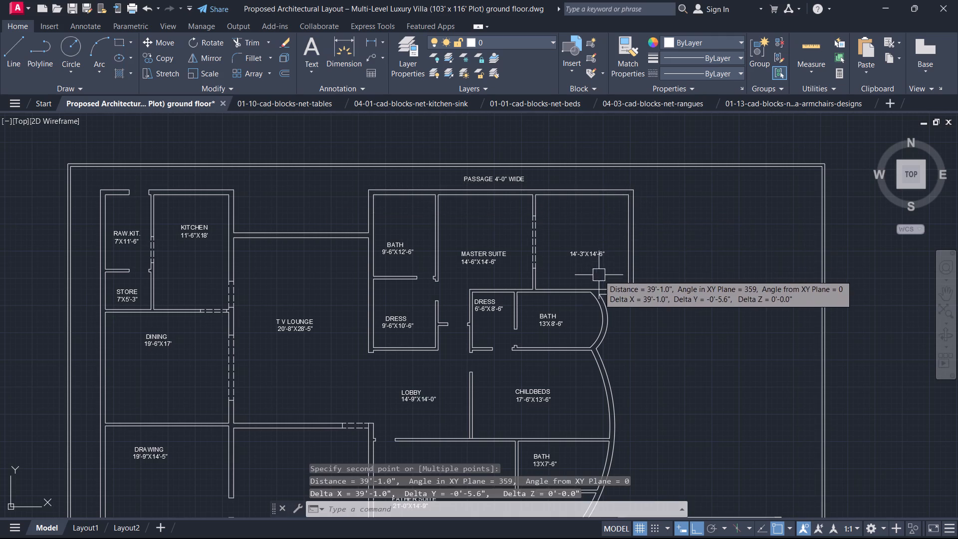
# Measure the north-south depth of the unnamed 14'-3"X14'-6" room east of the MASTER SUITE.
pyautogui.press('space')
pyautogui.click(611, 287)
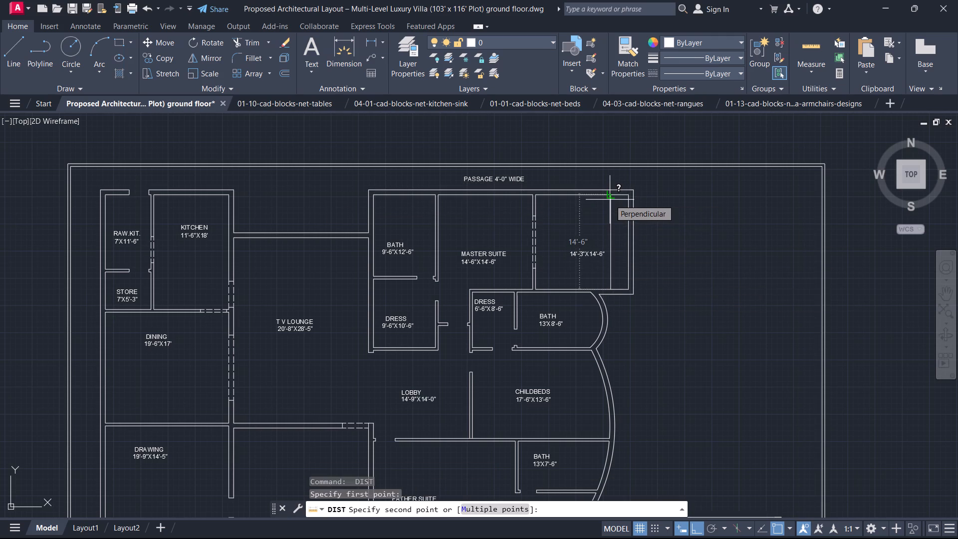
pyautogui.press('Escape')
pyautogui.press('space')
pyautogui.press('Escape')
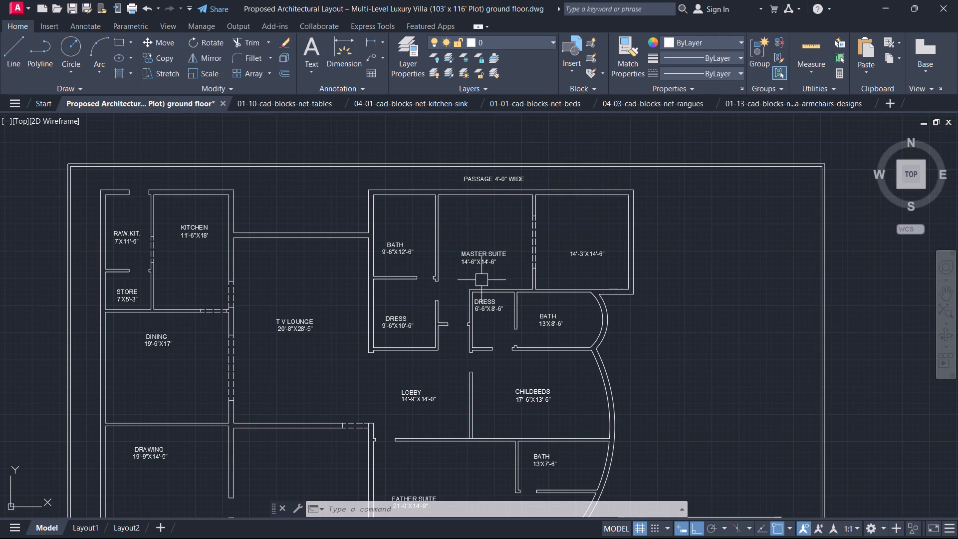
# Examine the room labels and wall layout from the MASTER SUITE and DRESS rooms down to the LOBBY and FATHER SUITE.
pyautogui.scroll(-1, 517, 268)
pyautogui.moveTo(518, 266); pyautogui.dragTo(716, 208, button='middle')
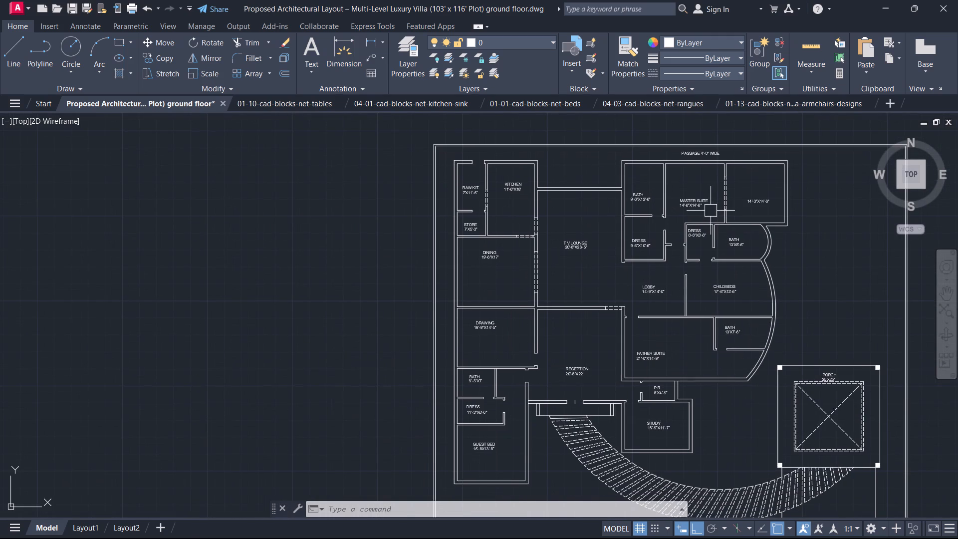
pyautogui.scroll(1, 678, 266)
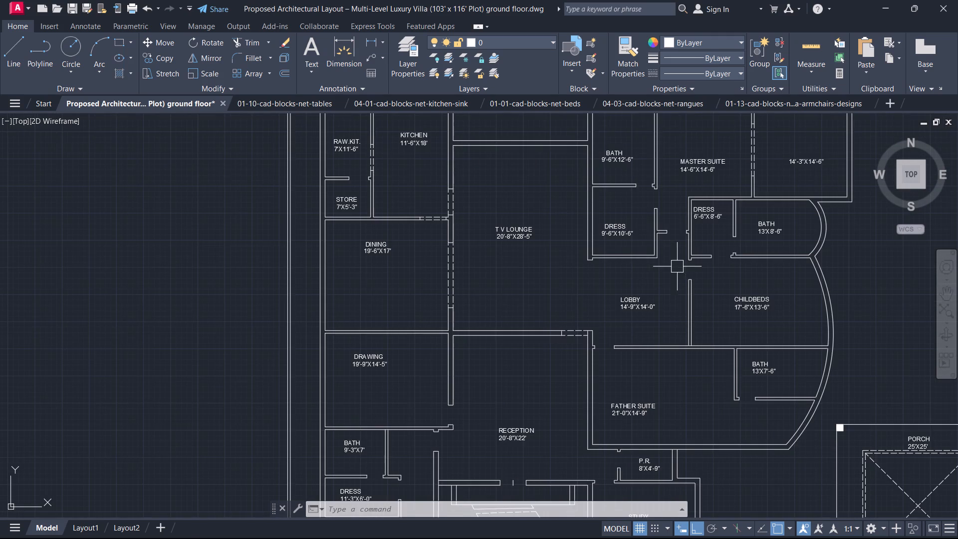
pyautogui.moveTo(677, 267); pyautogui.dragTo(670, 298, button='middle')
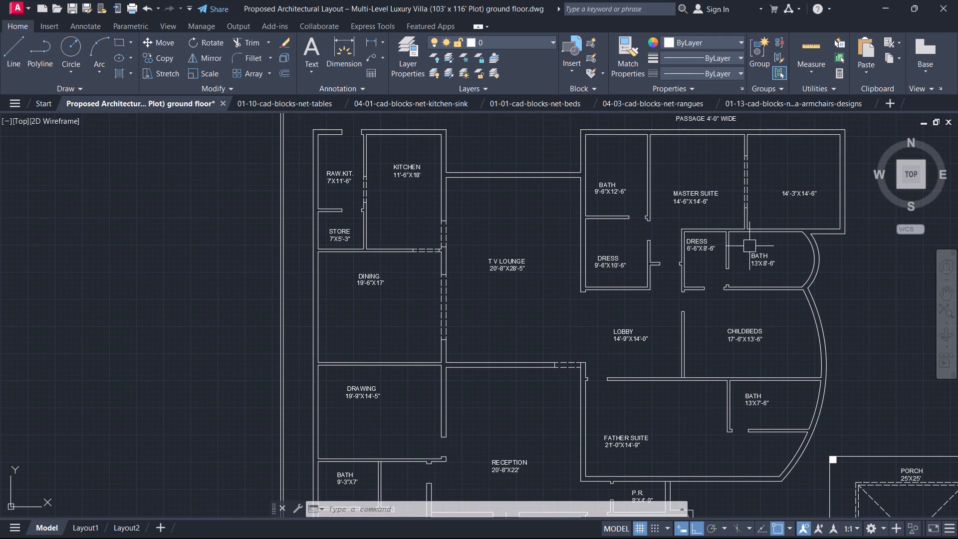
pyautogui.moveTo(749, 250); pyautogui.dragTo(726, 276, button='middle')
pyautogui.scroll(1, 746, 239)
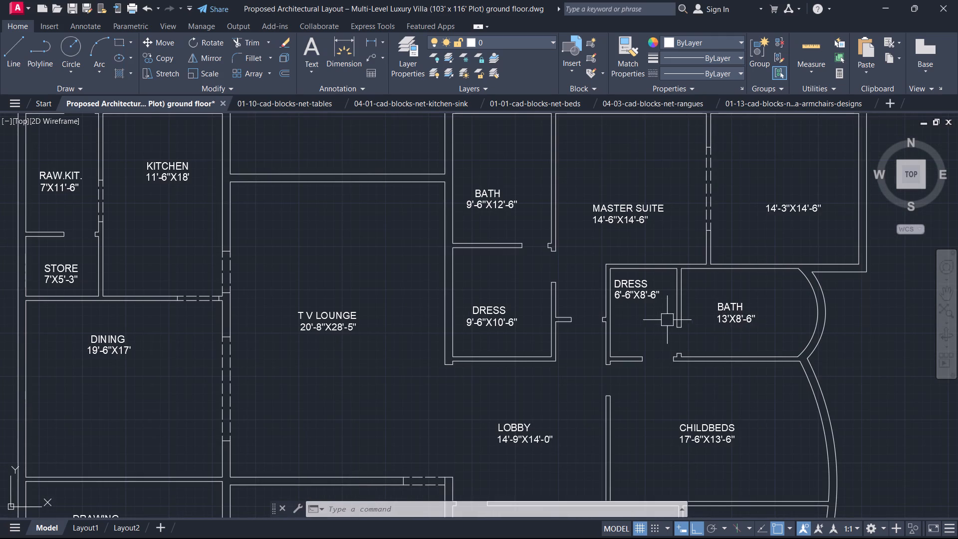
pyautogui.scroll(-1, 647, 325)
pyautogui.scroll(1, 629, 281)
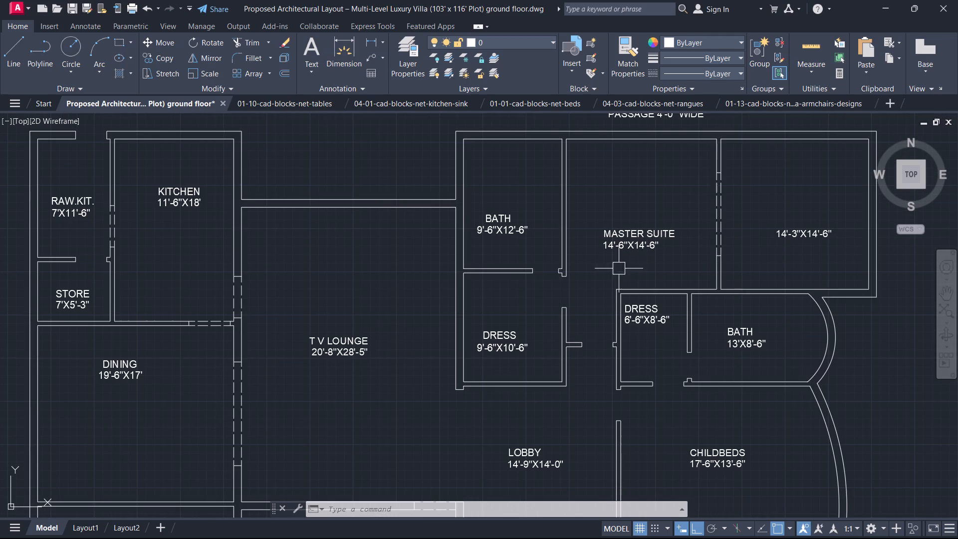
pyautogui.scroll(1, 519, 337)
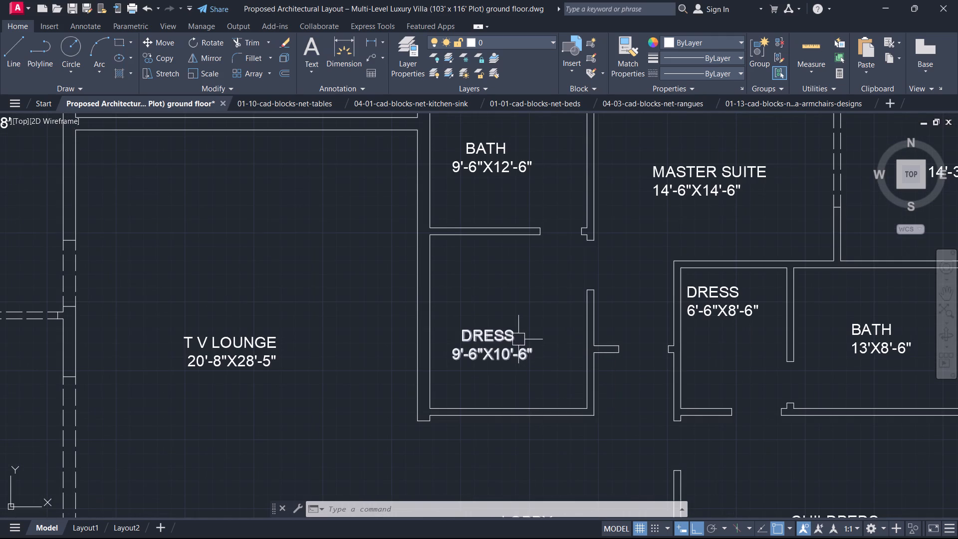
pyautogui.scroll(1, 516, 346)
pyautogui.middleClick(514, 336)
pyautogui.scroll(-2, 511, 333)
pyautogui.moveTo(506, 325); pyautogui.dragTo(509, 320, button='middle')
pyautogui.scroll(1, 507, 325)
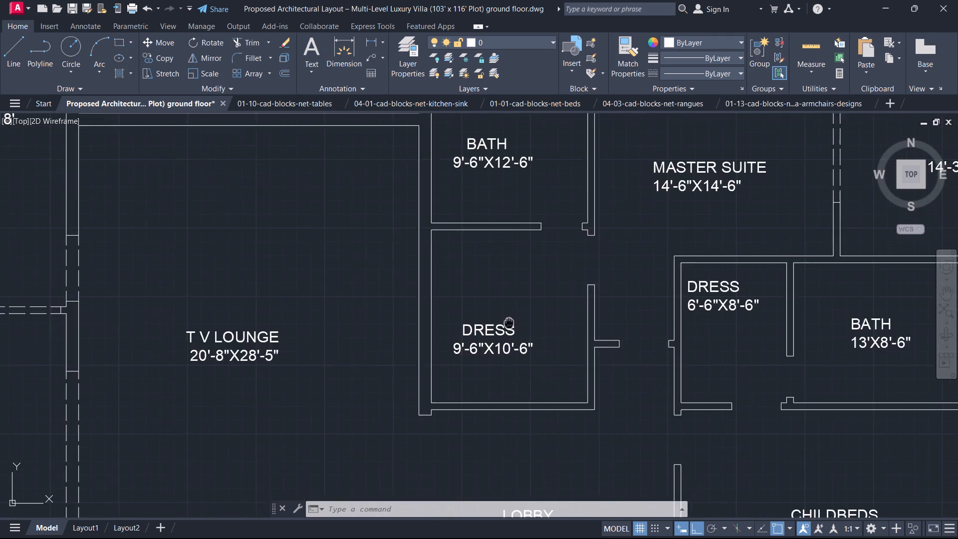
pyautogui.moveTo(509, 320); pyautogui.dragTo(562, 245, button='middle')
pyautogui.scroll(-1, 618, 295)
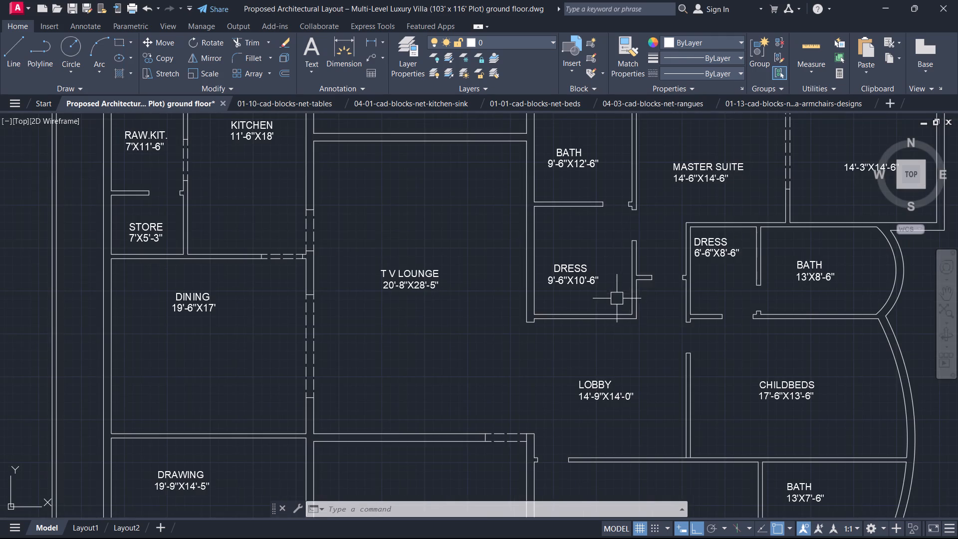
pyautogui.moveTo(592, 329); pyautogui.dragTo(621, 170, button='middle')
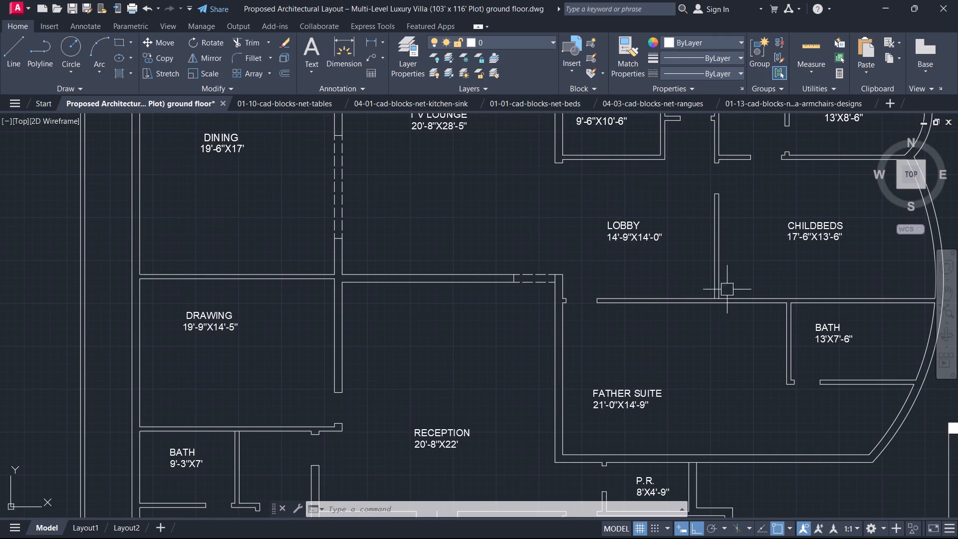
# Trim the wall line crossing the foot of the LOBBY and CHILDBEDS partition where it meets the FATHER SUITE's north wall.
pyautogui.scroll(5, 731, 294)
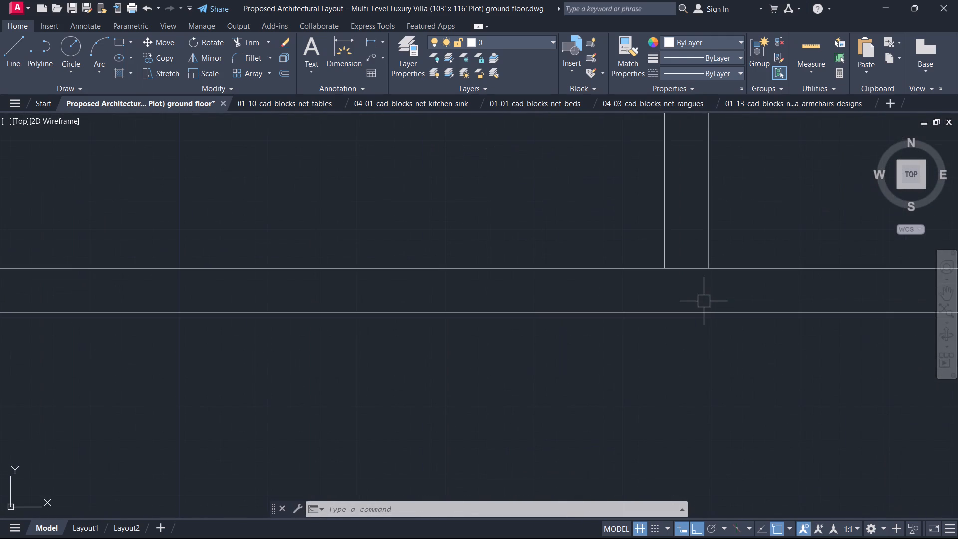
pyautogui.press('t')
pyautogui.press('r')
pyautogui.press('space')
pyautogui.click(693, 271)
pyautogui.press('Escape')
# Review the whole ground floor plan, including the eastern bedrooms, lobby, porch and curved driveway.
pyautogui.scroll(-4, 686, 242)
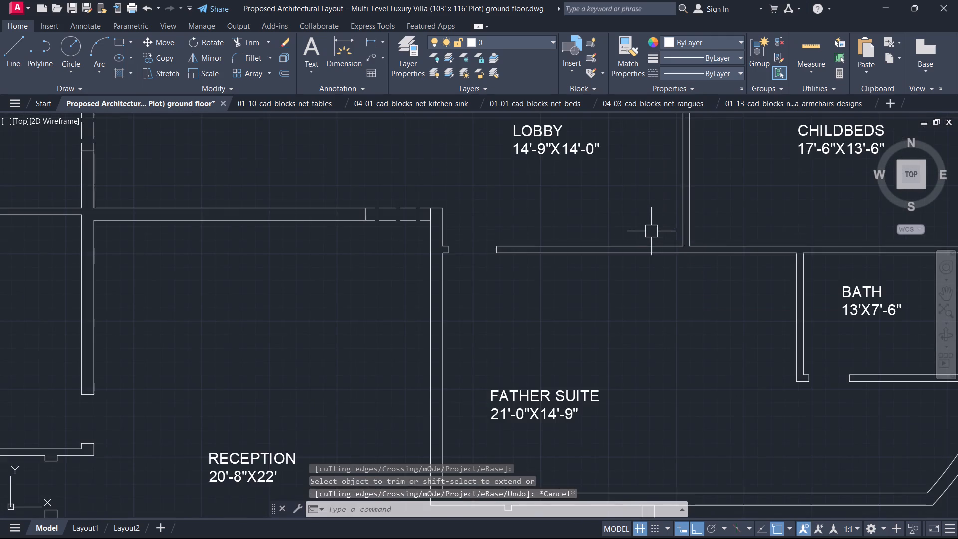
pyautogui.scroll(-1, 651, 231)
pyautogui.moveTo(645, 223); pyautogui.dragTo(682, 295, button='middle')
pyautogui.scroll(-1, 652, 228)
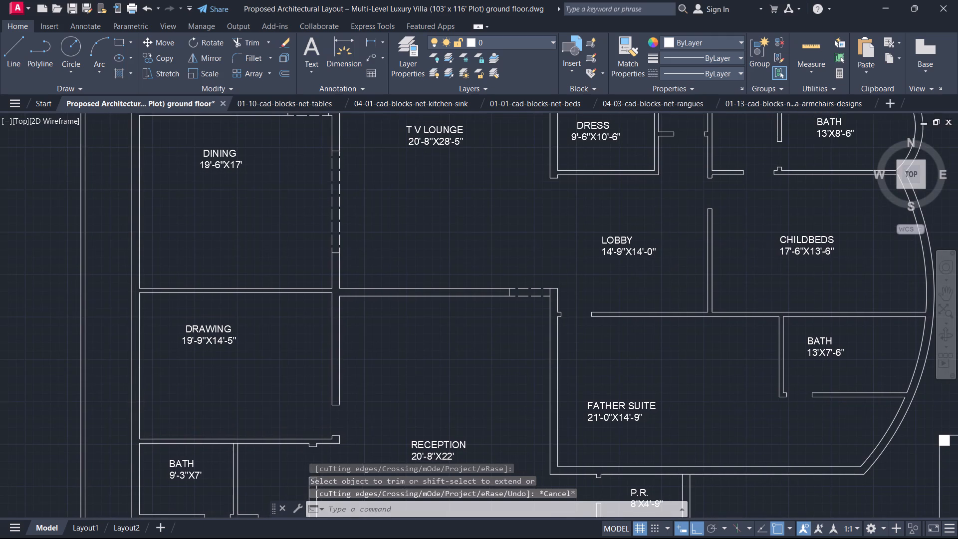
pyautogui.moveTo(802, 267); pyautogui.dragTo(898, 279, button='middle')
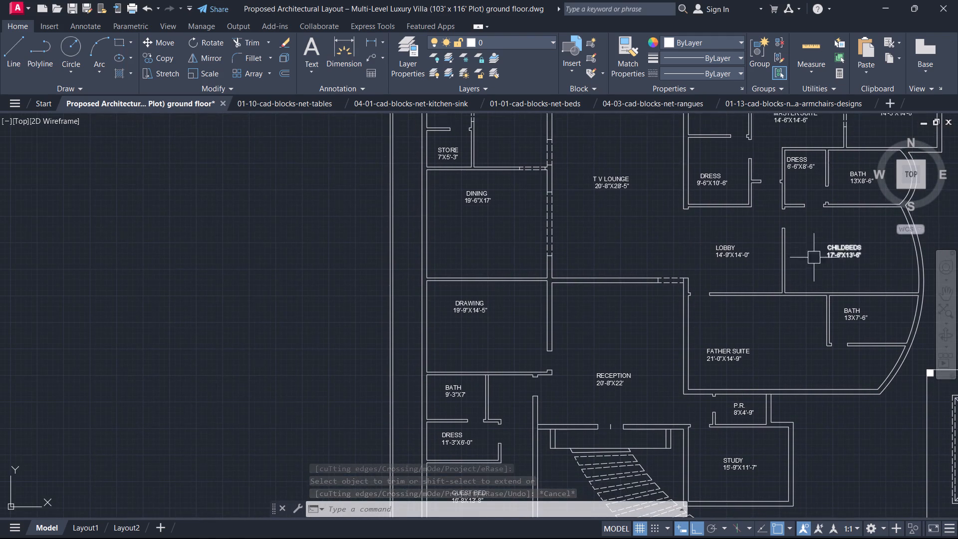
pyautogui.middleClick(799, 254)
pyautogui.scroll(-2, 795, 251)
pyautogui.scroll(1, 815, 285)
pyautogui.moveTo(815, 285); pyautogui.dragTo(619, 318, button='middle')
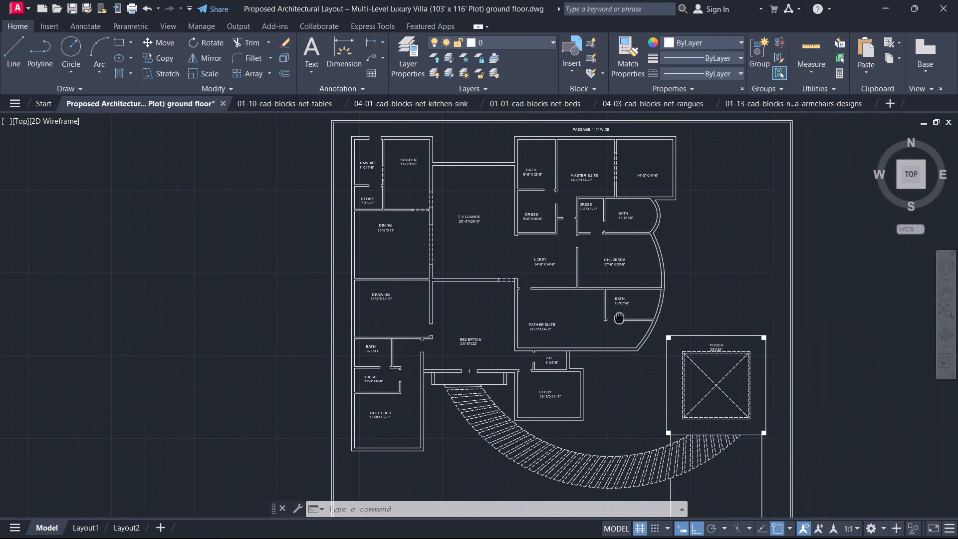
pyautogui.moveTo(619, 318); pyautogui.dragTo(619, 318, button='middle')
pyautogui.moveTo(609, 302); pyautogui.dragTo(664, 278, button='middle')
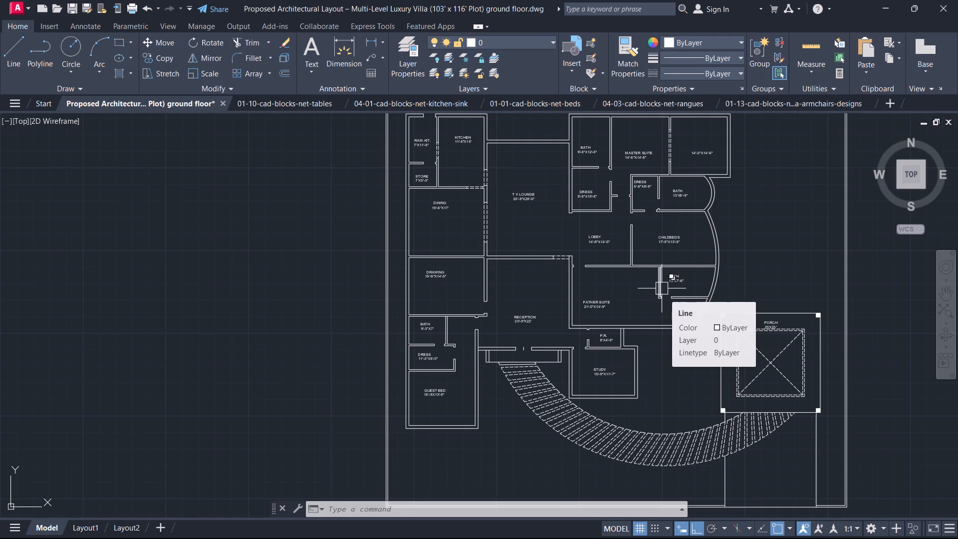
pyautogui.scroll(1, 700, 538)
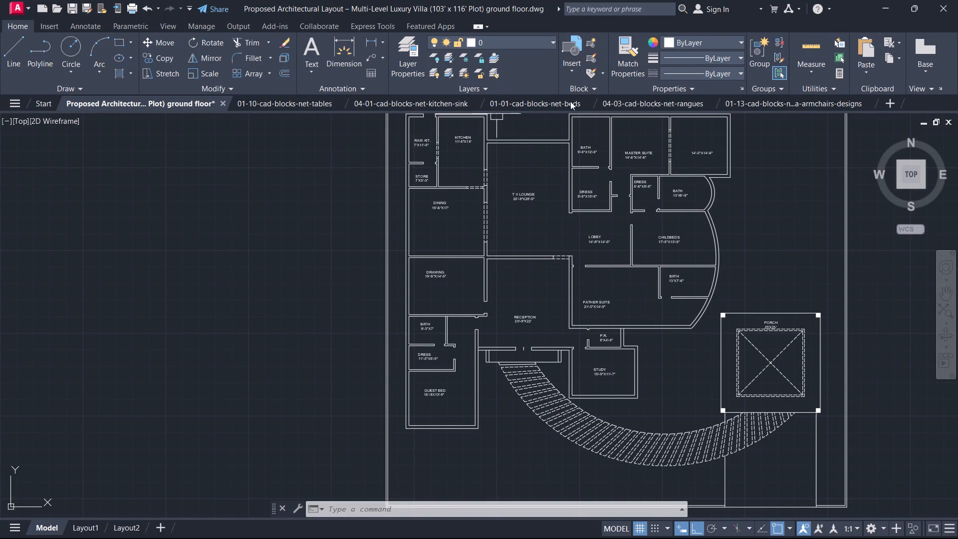
# Switch to the sofa and armchair designs drawing and look over its sofa set blocks.
pyautogui.click(805, 106)
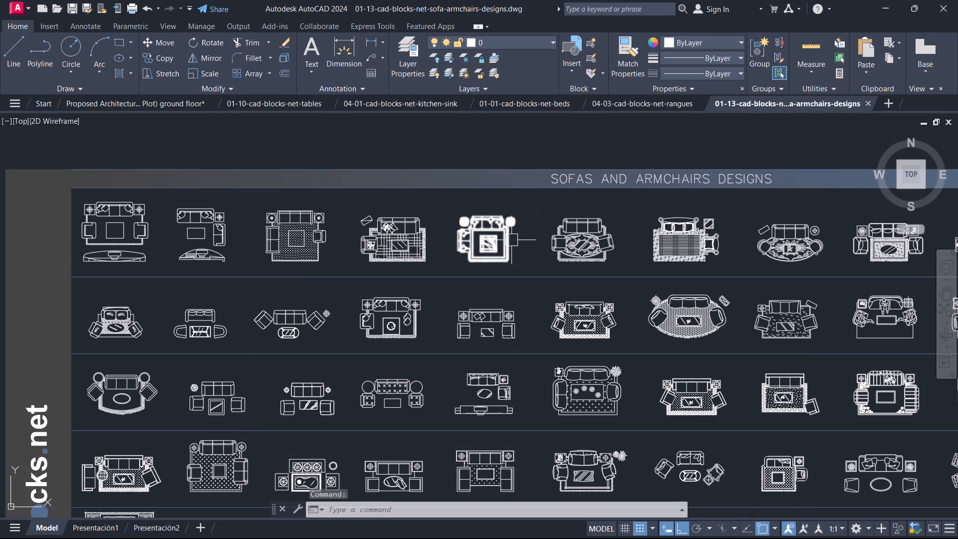
pyautogui.scroll(-2, 507, 246)
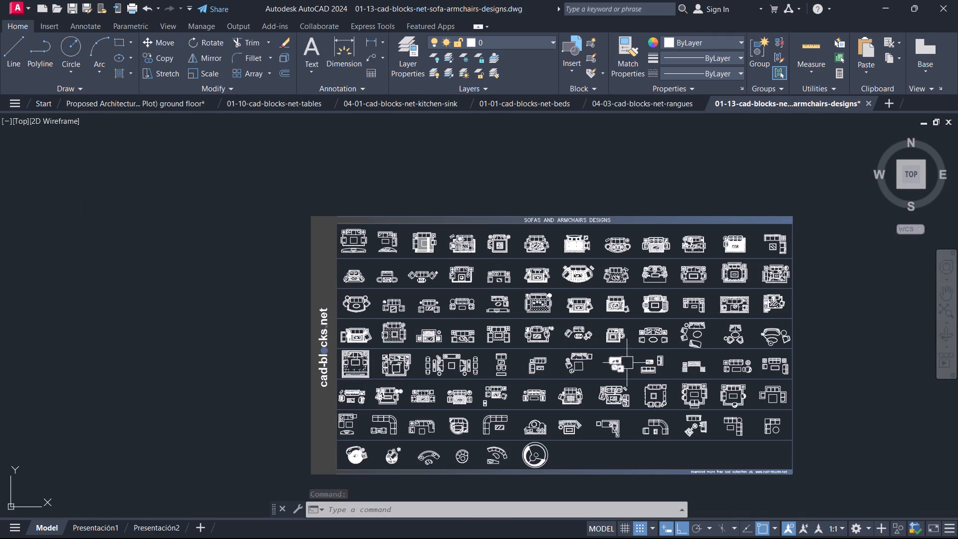
pyautogui.scroll(3, 709, 402)
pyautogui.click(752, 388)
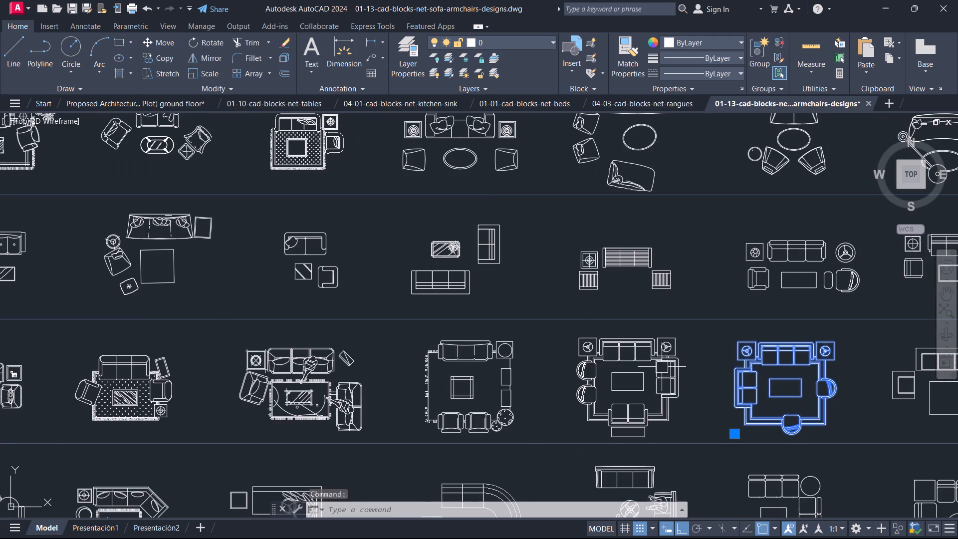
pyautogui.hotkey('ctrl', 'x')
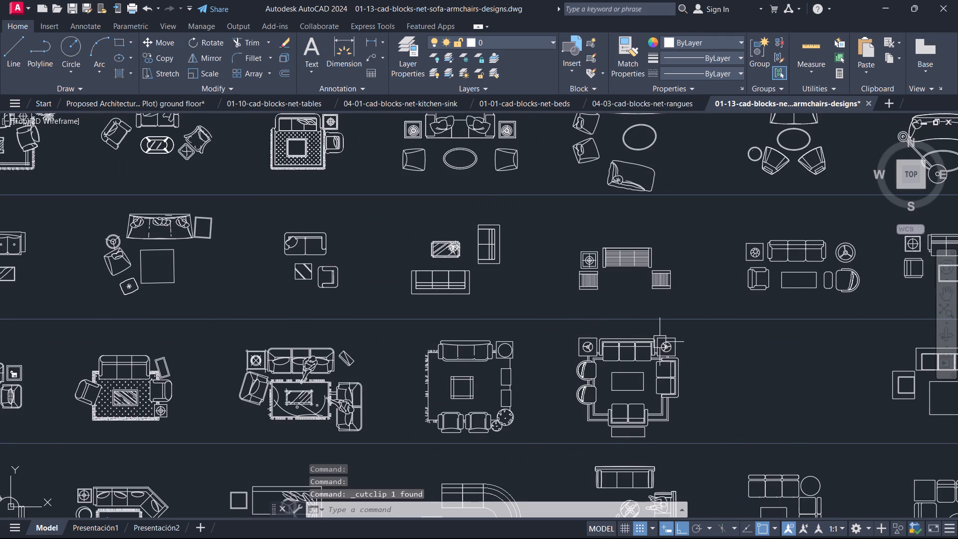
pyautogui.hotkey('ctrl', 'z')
# Copy the sofa set with a three-seater, a two-seater and two round-backed chairs into the villa ground floor drawing.
pyautogui.click(750, 378)
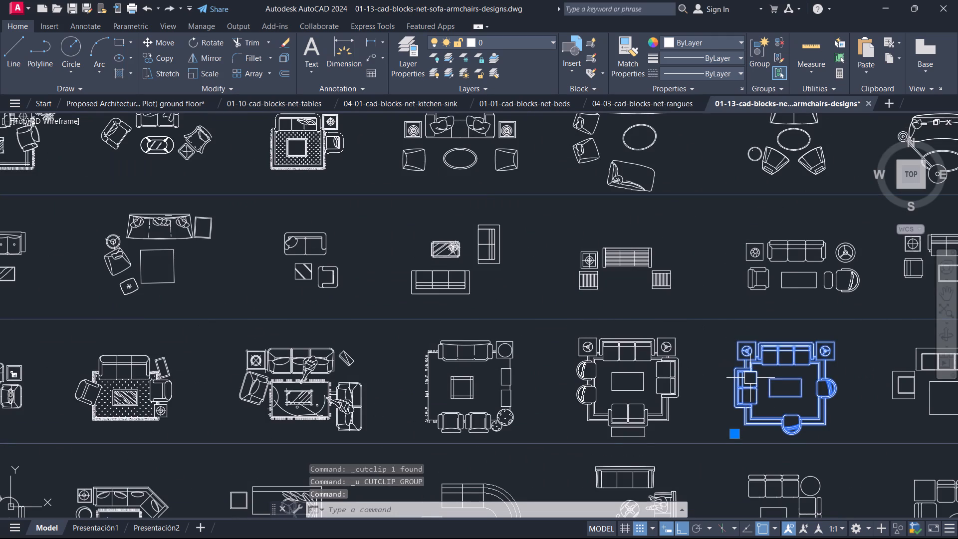
pyautogui.hotkey('ctrl', 'c')
pyautogui.click(131, 105)
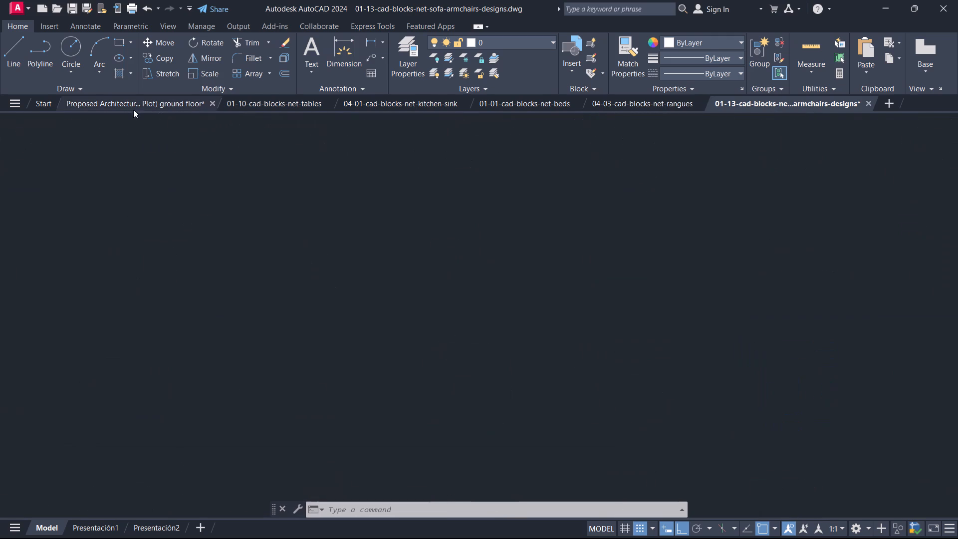
pyautogui.hotkey('ctrl', 'v')
pyautogui.scroll(-1, 578, 263)
pyautogui.moveTo(578, 262); pyautogui.dragTo(459, 298, button='middle')
pyautogui.scroll(-3, 515, 290)
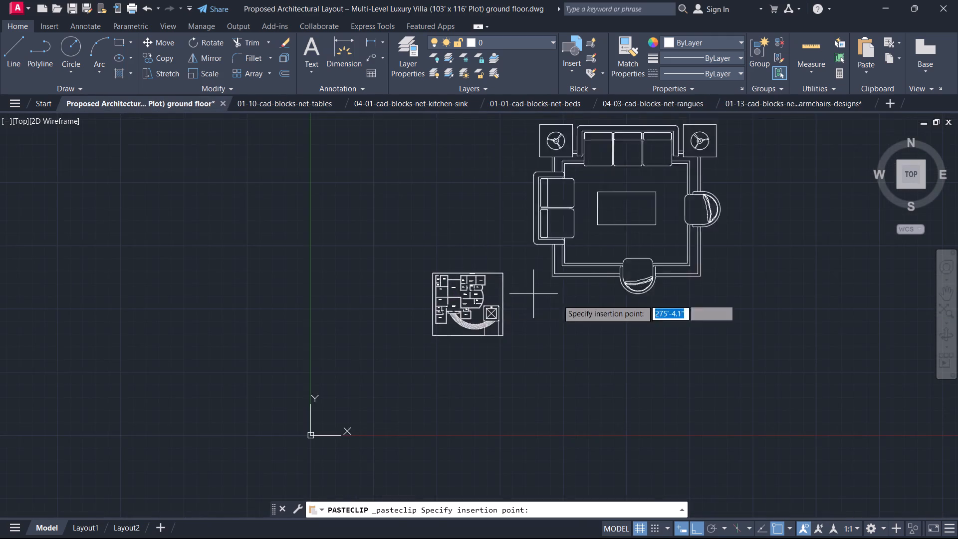
pyautogui.scroll(2, 577, 302)
pyautogui.scroll(1, 406, 261)
pyautogui.moveTo(405, 292); pyautogui.dragTo(399, 331, button='middle')
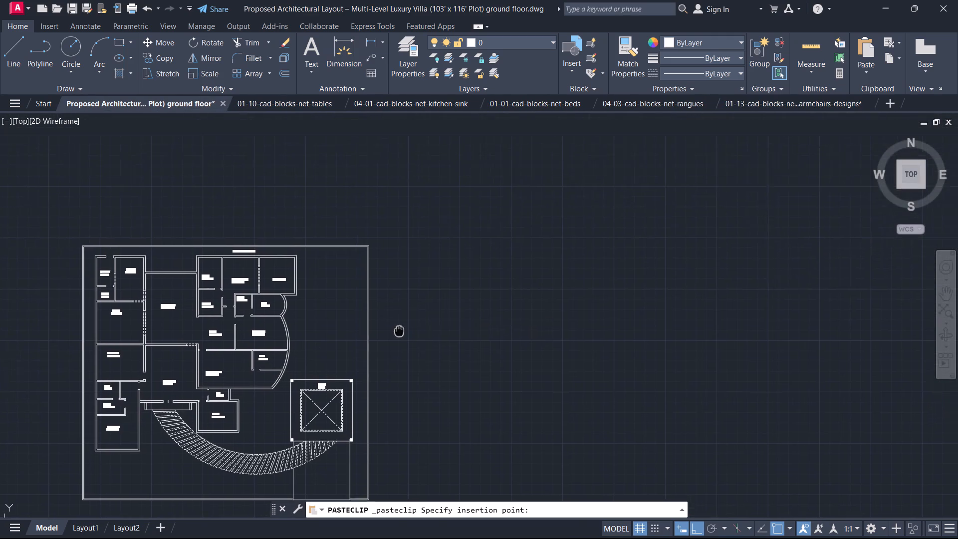
pyautogui.moveTo(399, 331); pyautogui.dragTo(396, 353, button='middle')
pyautogui.scroll(3, 110, 289)
pyautogui.scroll(1, 531, 320)
pyautogui.scroll(-3, 532, 341)
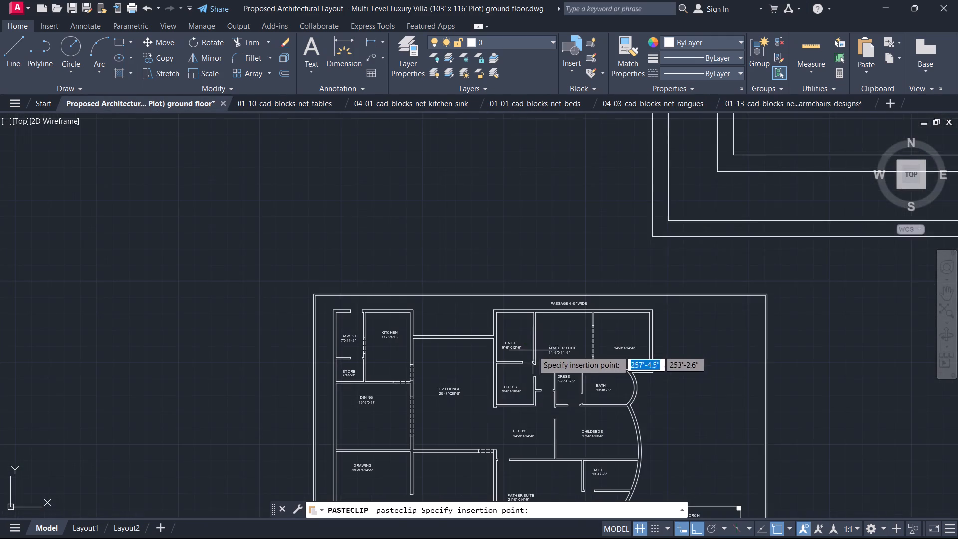
pyautogui.click(420, 467)
# Scale the pasted sofa set down from its rug border's southwest corner to fit inside the MASTER SUITE.
pyautogui.moveTo(594, 244); pyautogui.dragTo(536, 176, button='middle')
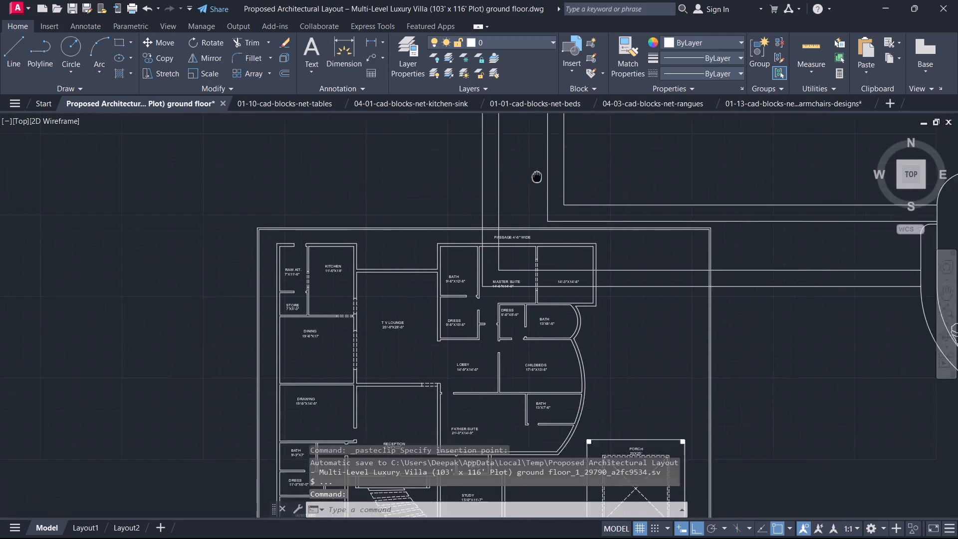
pyautogui.moveTo(536, 176); pyautogui.dragTo(422, 166, button='middle')
pyautogui.scroll(-1, 340, 323)
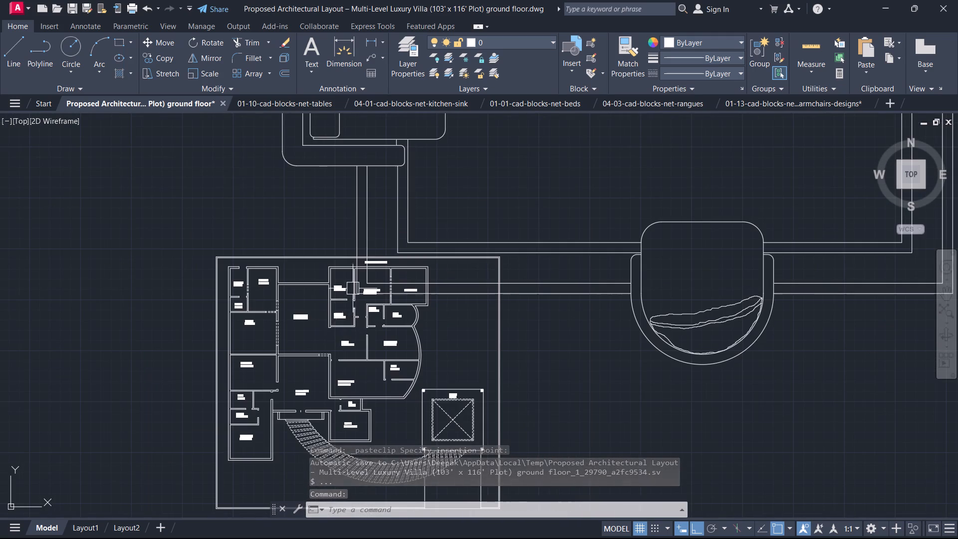
pyautogui.scroll(4, 352, 283)
pyautogui.click(367, 287)
pyautogui.click(356, 277)
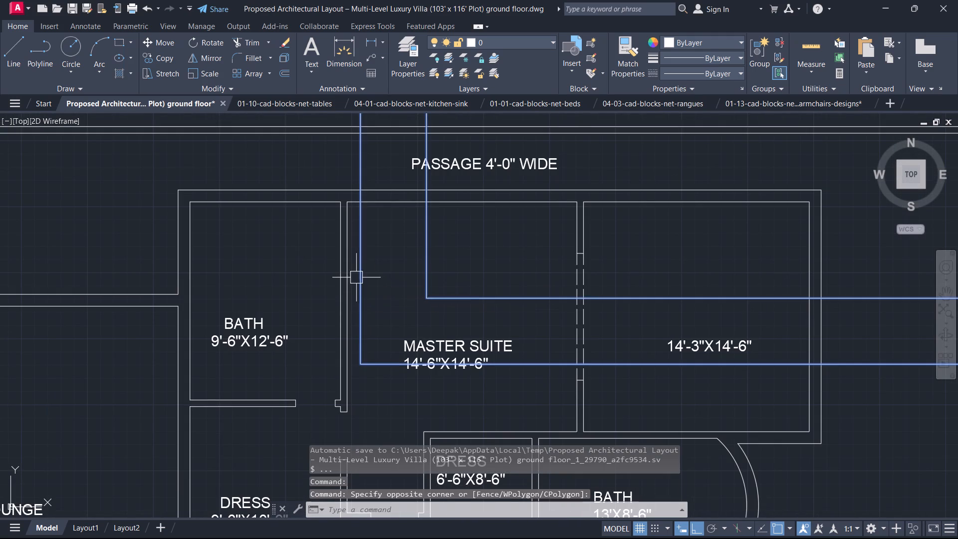
pyautogui.write('SC')
pyautogui.press('space')
pyautogui.scroll(3, 372, 368)
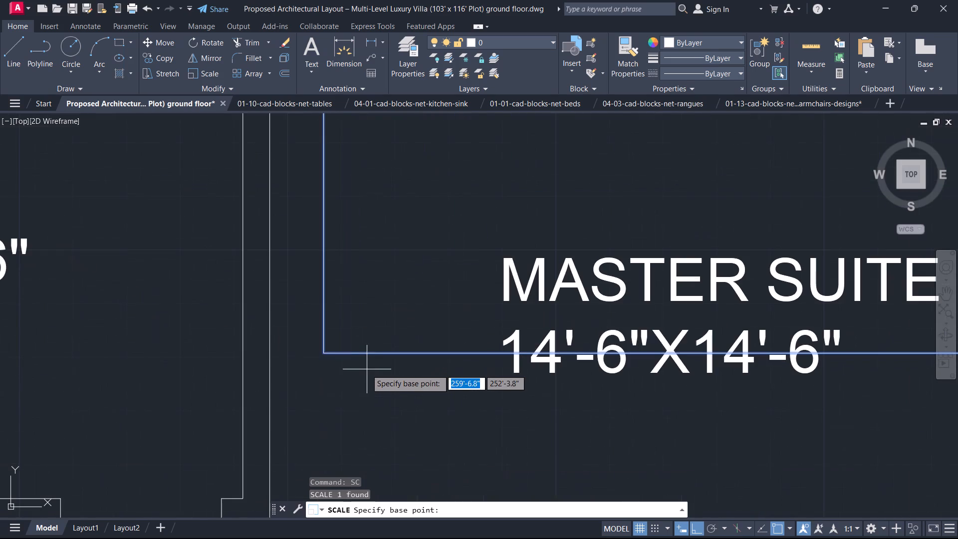
pyautogui.click(326, 353)
pyautogui.scroll(-1, 332, 305)
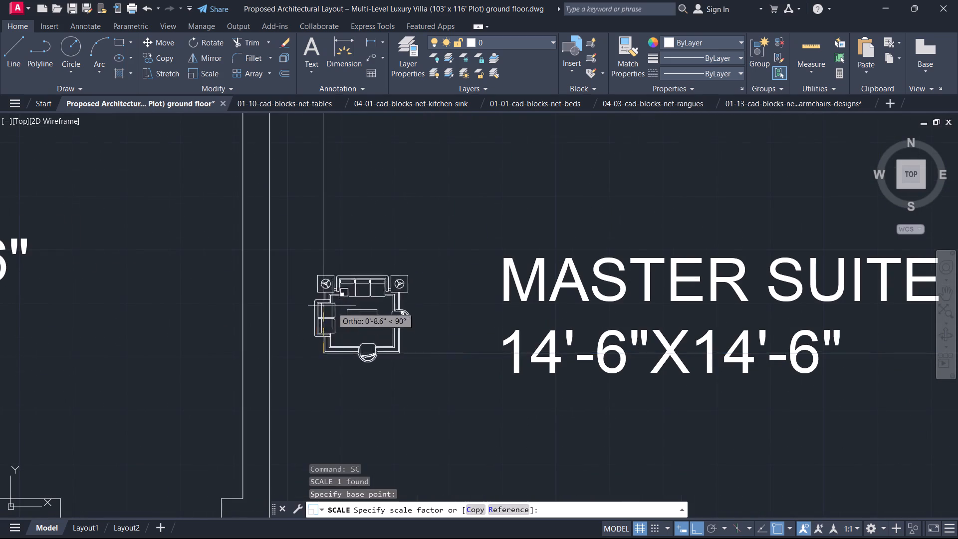
pyautogui.scroll(-3, 332, 304)
pyautogui.click(367, 250)
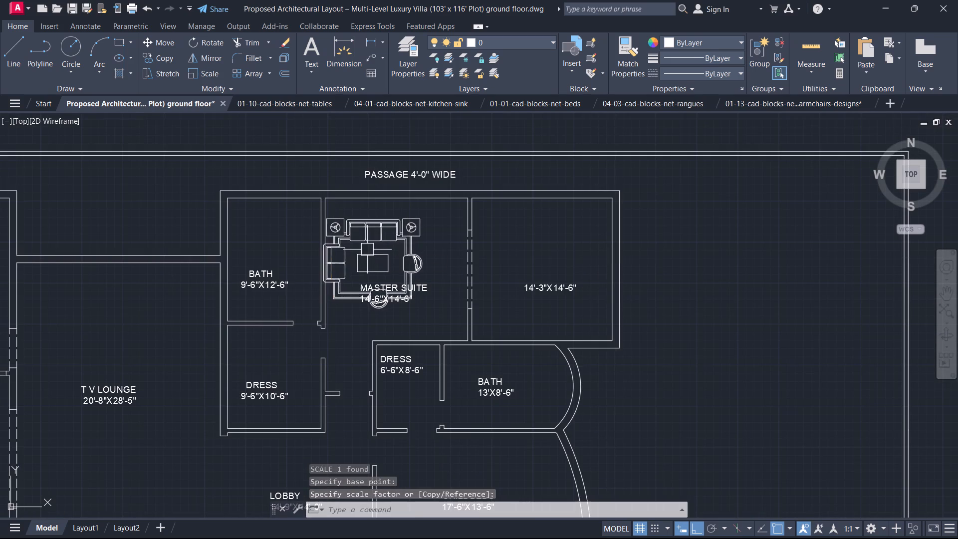
# Move the sofa set in the MASTER SUITE about 1' east, away from the wall shared with the bath.
pyautogui.scroll(2, 358, 260)
pyautogui.click(362, 266)
pyautogui.click(350, 257)
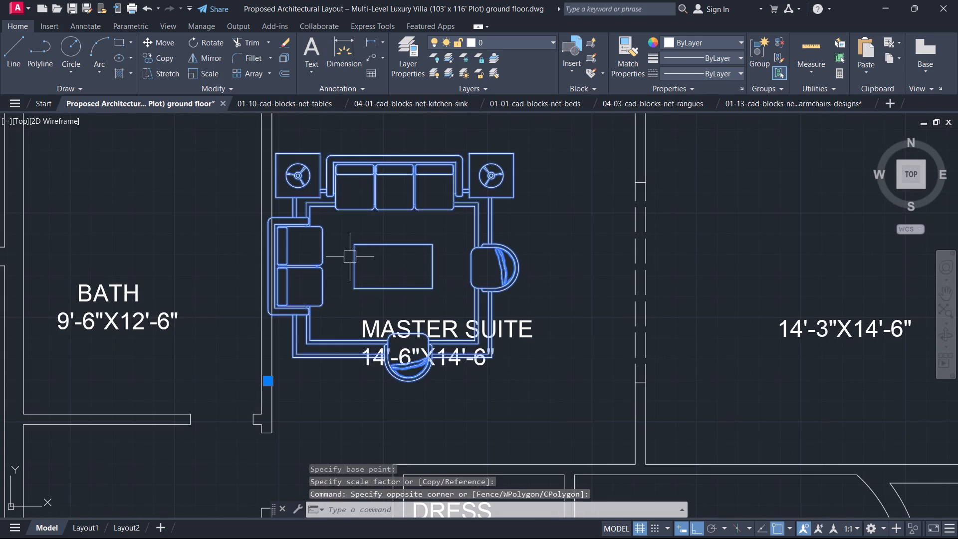
pyautogui.press('m')
pyautogui.press('space')
pyautogui.click(352, 258)
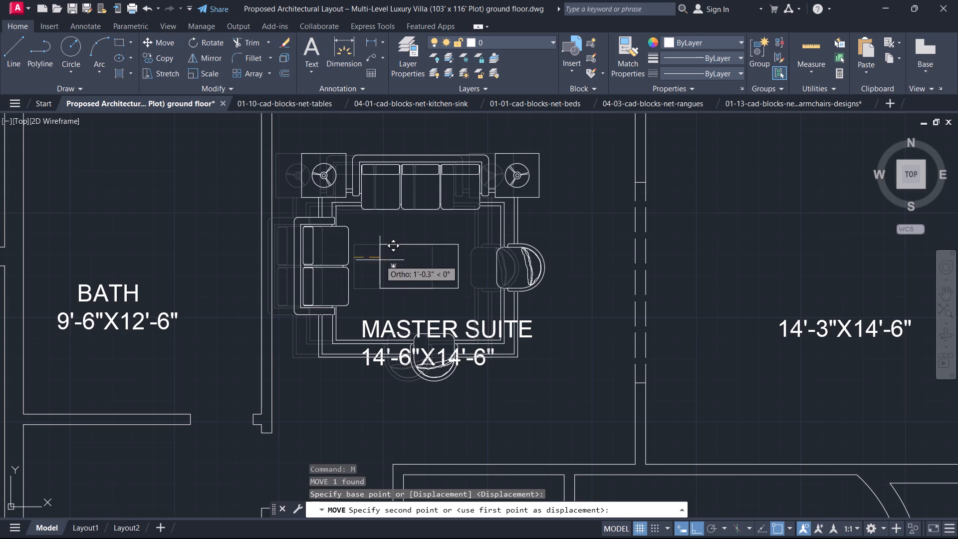
pyautogui.click(378, 258)
pyautogui.press('Escape')
# Scale the sofa set up to fill more of the MASTER SUITE, using a base point on the coffee table's west edge.
pyautogui.click(376, 256)
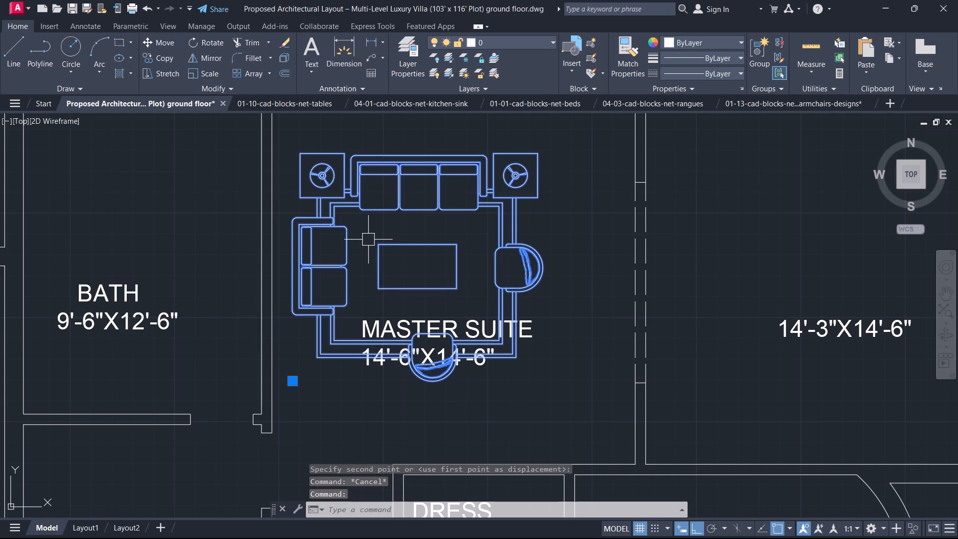
pyautogui.scroll(-2, 368, 240)
pyautogui.moveTo(368, 239); pyautogui.dragTo(365, 255, button='middle')
pyautogui.scroll(1, 368, 239)
pyautogui.write('SC')
pyautogui.press('space')
pyautogui.scroll(2, 364, 259)
pyautogui.moveTo(383, 280); pyautogui.dragTo(384, 273)
pyautogui.scroll(-3, 394, 243)
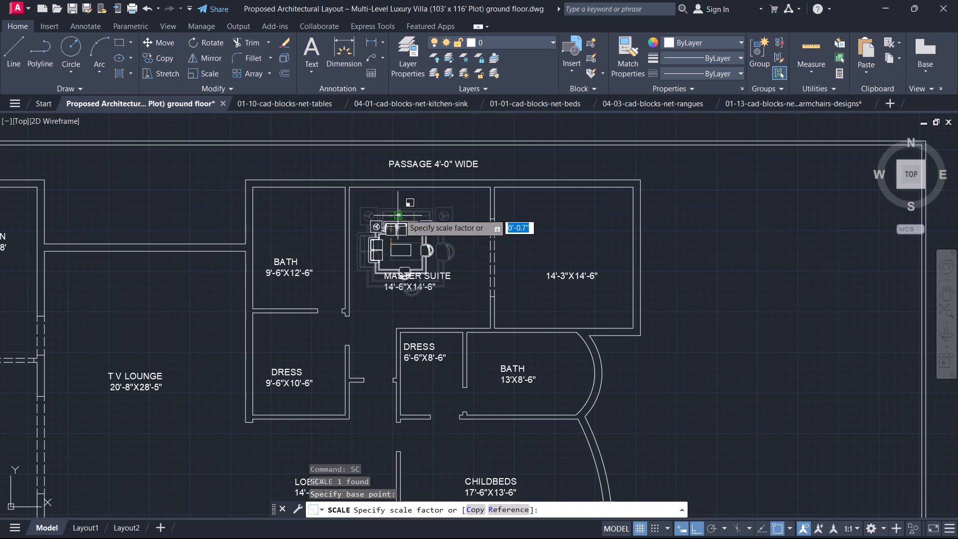
pyautogui.scroll(1, 409, 198)
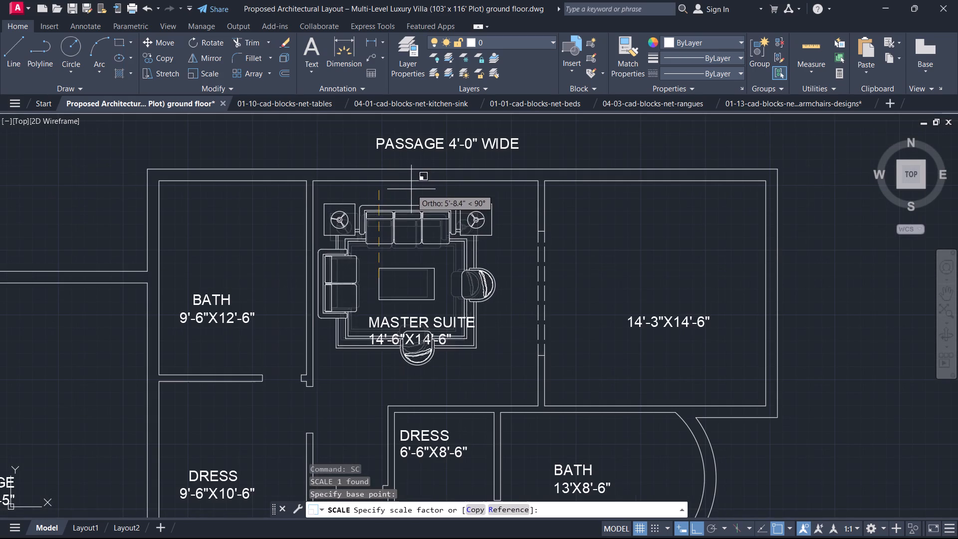
pyautogui.click(415, 181)
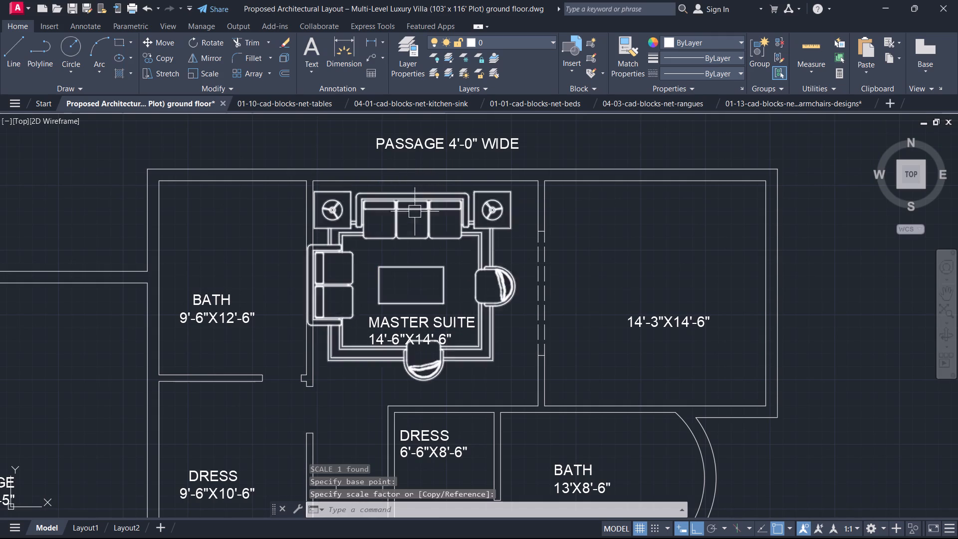
# Move the enlarged sofa set slightly east so its two-seater clears the bath wall.
pyautogui.click(414, 235)
pyautogui.write('M')
pyautogui.press('space')
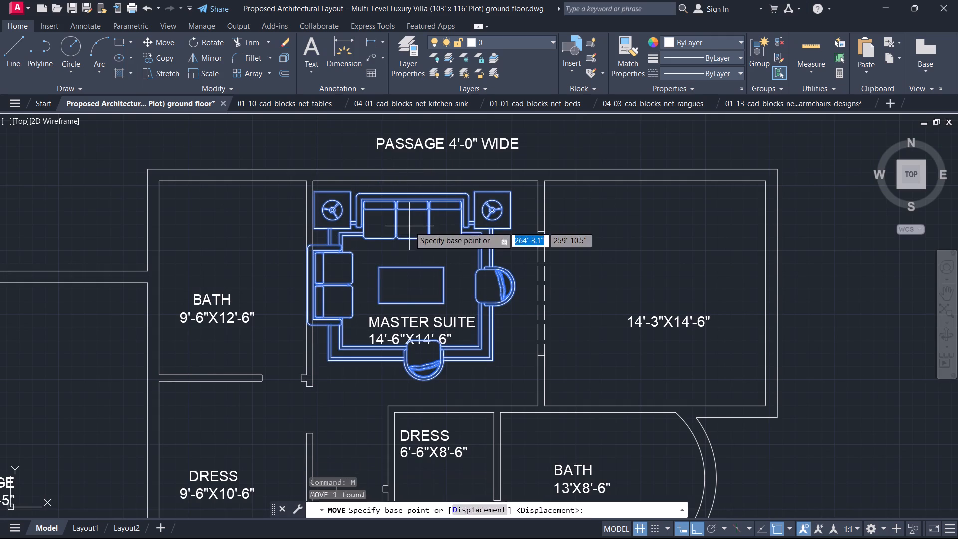
pyautogui.click(409, 226)
pyautogui.click(421, 228)
# Move the MASTER SUITE room label about 4" north, between the coffee table and the southern chair.
pyautogui.scroll(1, 408, 315)
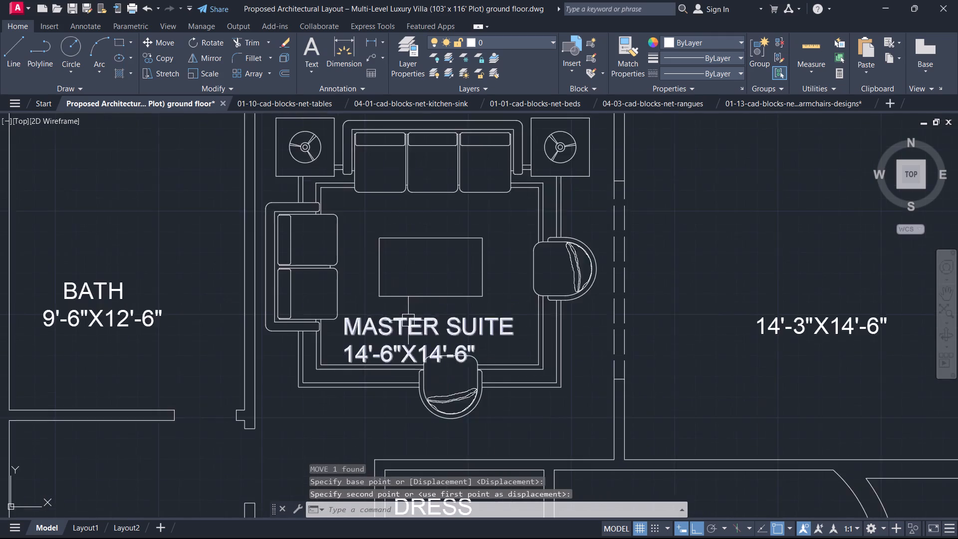
pyautogui.scroll(1, 408, 320)
pyautogui.click(406, 319)
pyautogui.scroll(-2, 401, 294)
pyautogui.scroll(1, 402, 285)
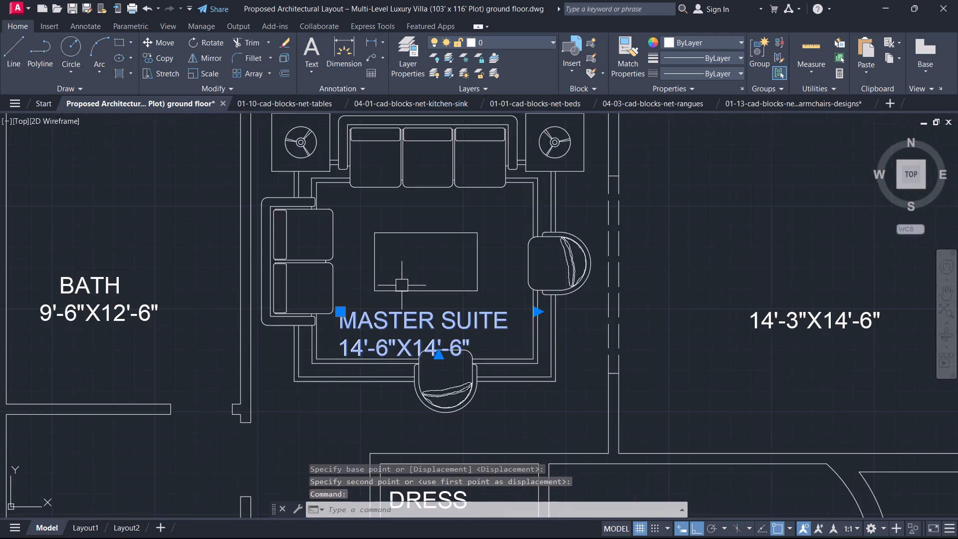
pyautogui.scroll(1, 413, 333)
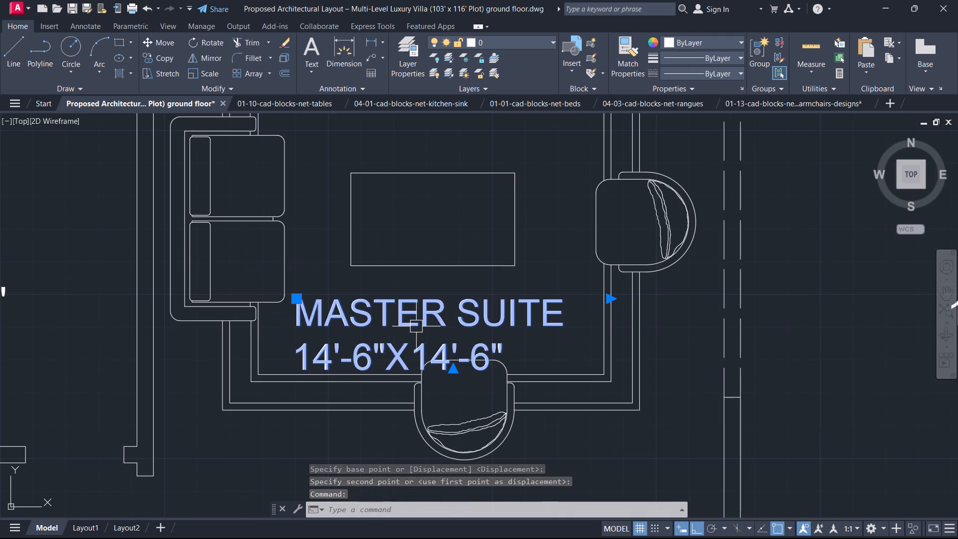
pyautogui.write('M')
pyautogui.press('space')
pyautogui.scroll(1, 416, 326)
pyautogui.click(419, 327)
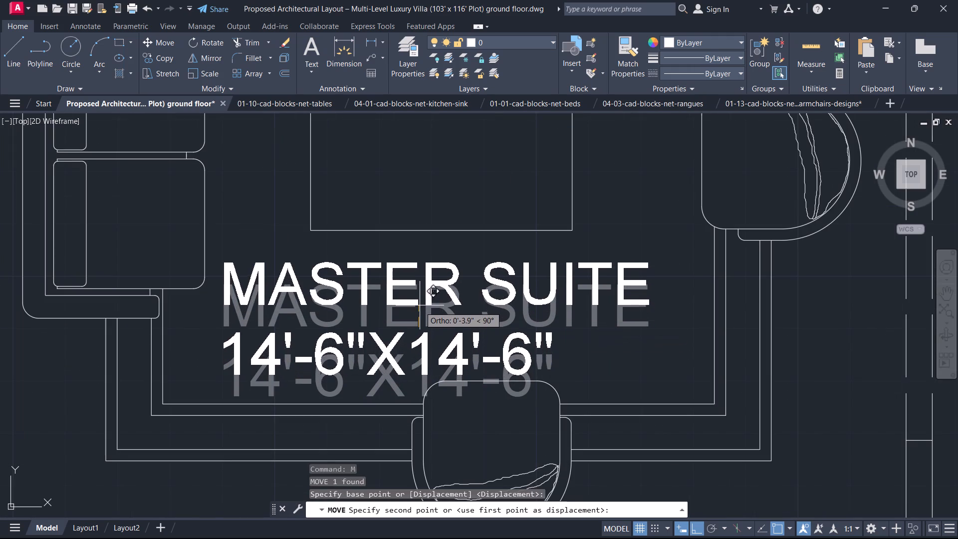
pyautogui.click(420, 304)
pyautogui.press('Escape')
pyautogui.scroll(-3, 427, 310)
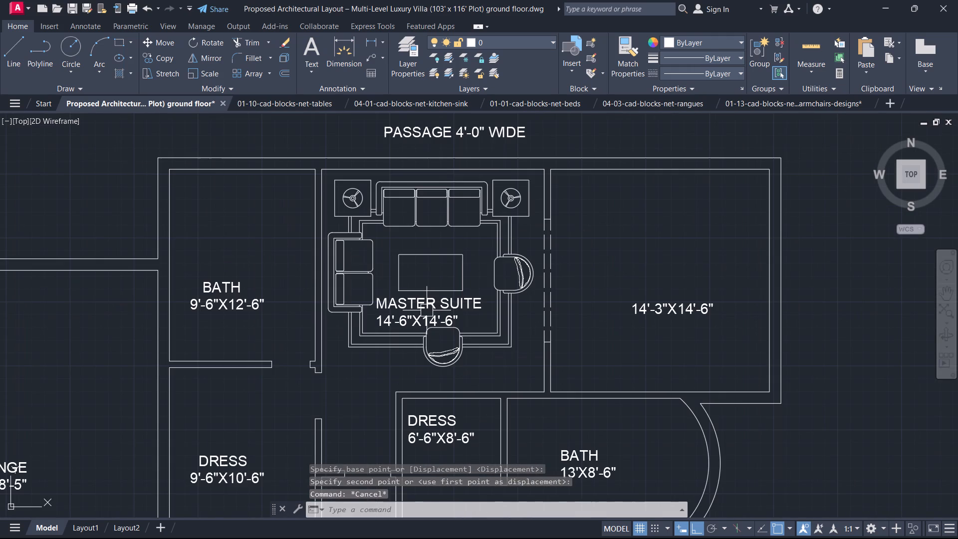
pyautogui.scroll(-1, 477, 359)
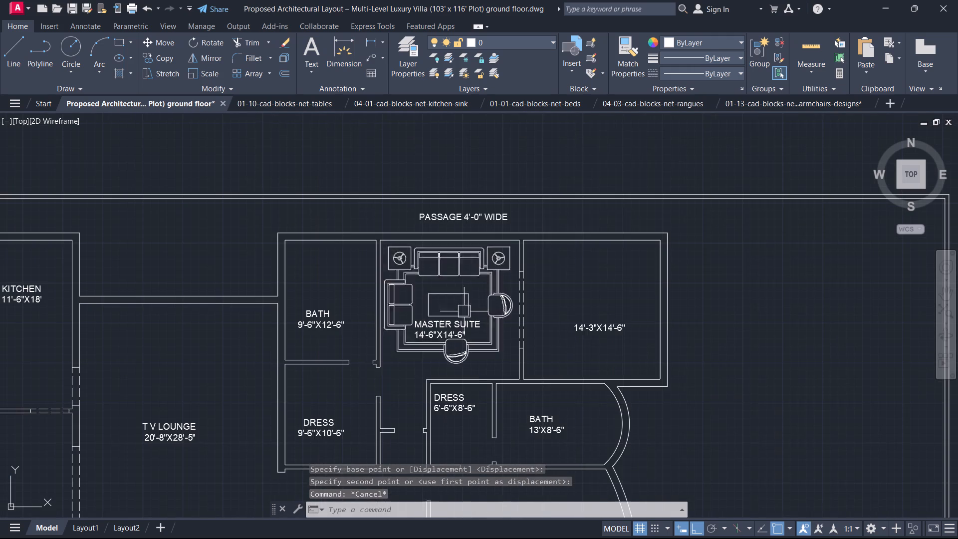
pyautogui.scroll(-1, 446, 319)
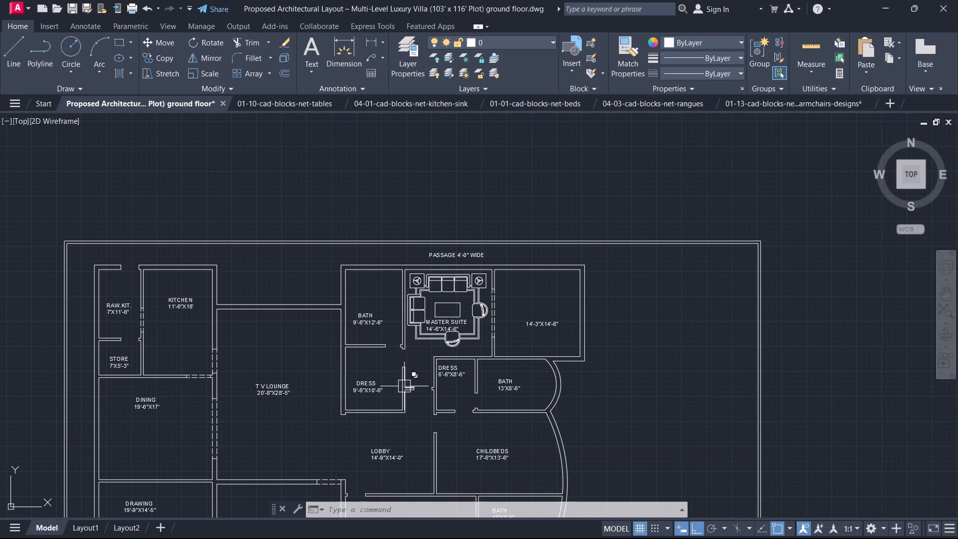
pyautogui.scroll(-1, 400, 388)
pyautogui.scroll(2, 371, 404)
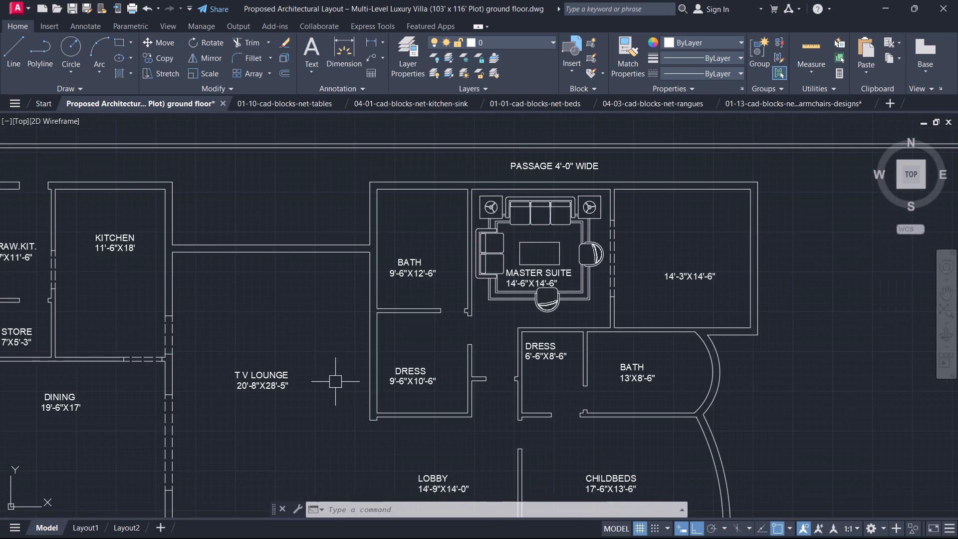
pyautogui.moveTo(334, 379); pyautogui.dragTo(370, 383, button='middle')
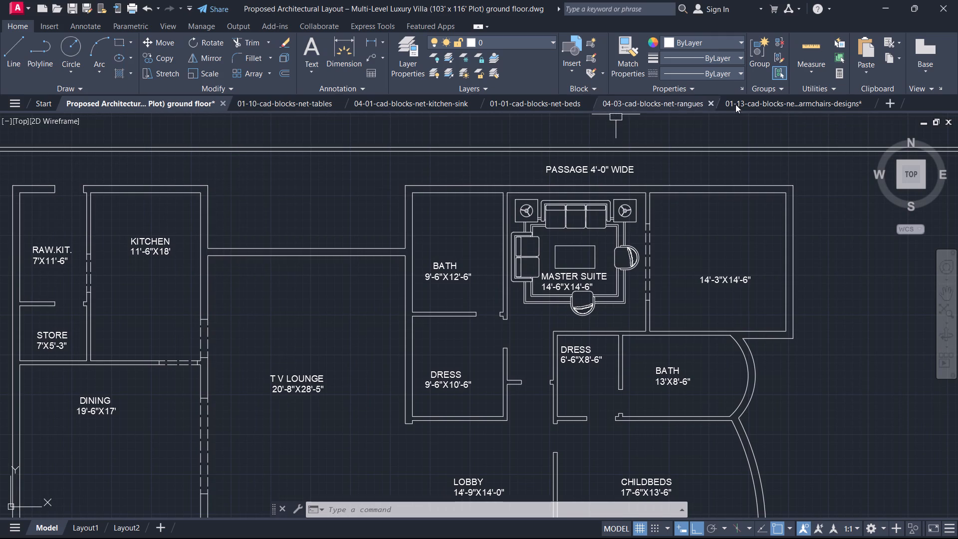
# Switch to the sofa and armchair designs drawing and look over its corner, curved and grouped sofa set blocks.
pyautogui.click(748, 101)
pyautogui.scroll(-1, 519, 381)
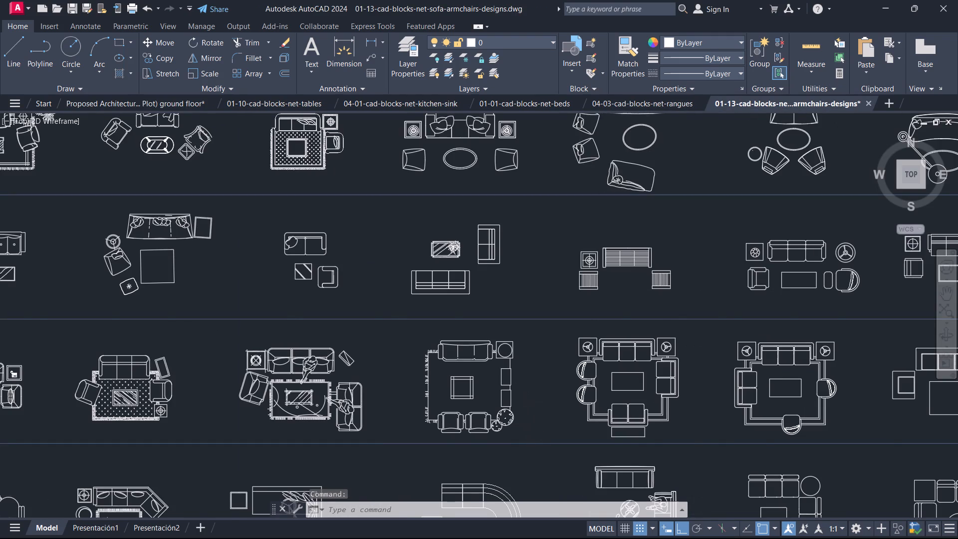
pyautogui.moveTo(441, 382); pyautogui.dragTo(608, 235, button='middle')
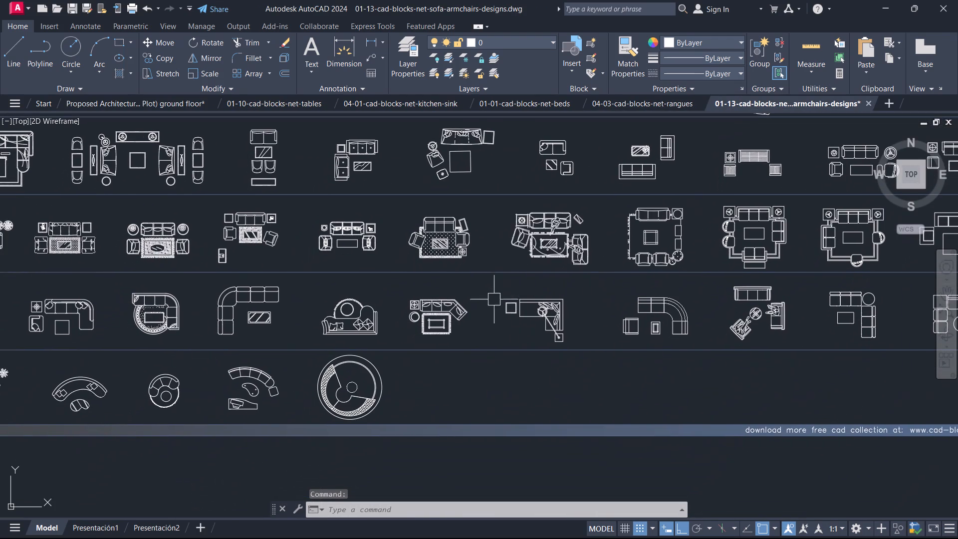
pyautogui.scroll(4, 450, 311)
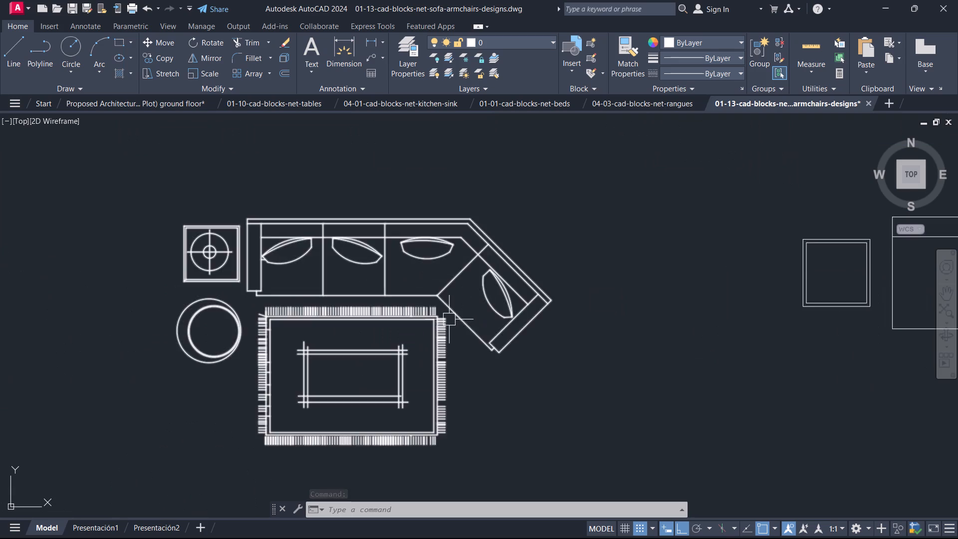
pyautogui.scroll(-5, 449, 319)
pyautogui.scroll(2, 312, 301)
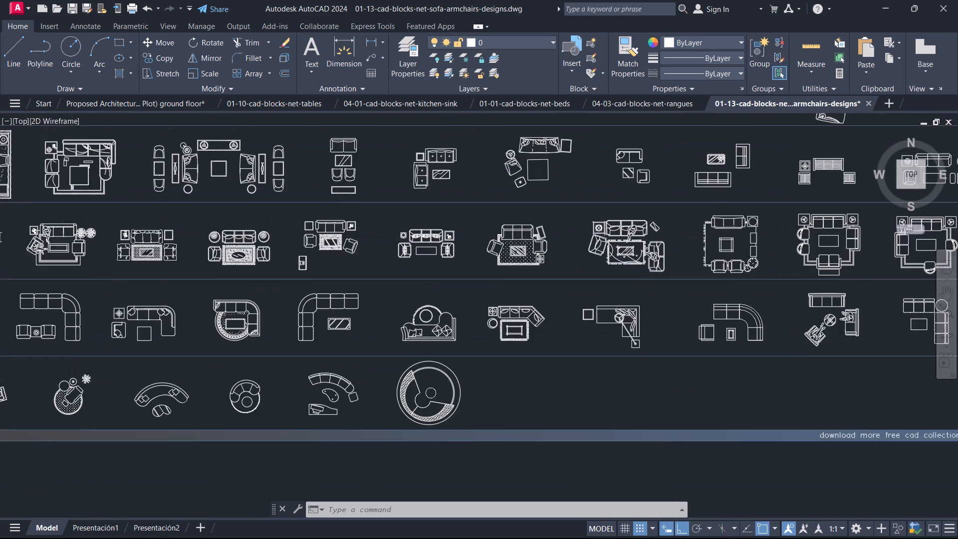
pyautogui.scroll(-1, 312, 301)
pyautogui.moveTo(312, 301); pyautogui.dragTo(546, 283, button='middle')
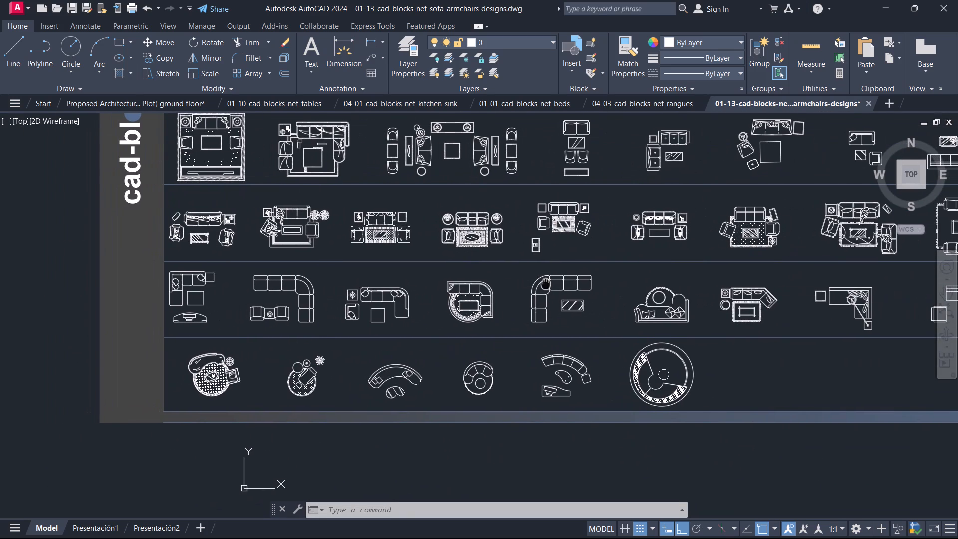
pyautogui.moveTo(546, 283); pyautogui.dragTo(546, 285, button='middle')
pyautogui.scroll(1, 242, 308)
pyautogui.scroll(1, 183, 288)
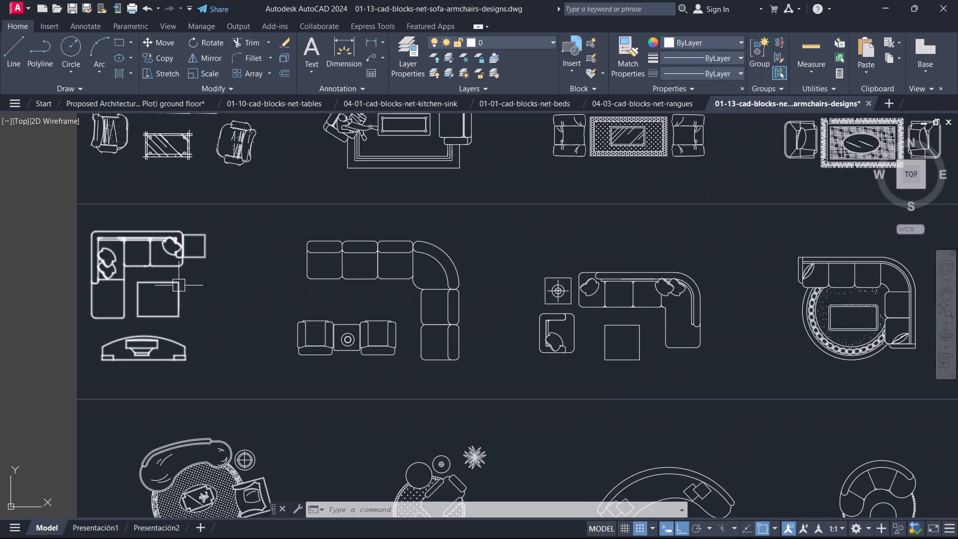
pyautogui.click(176, 281)
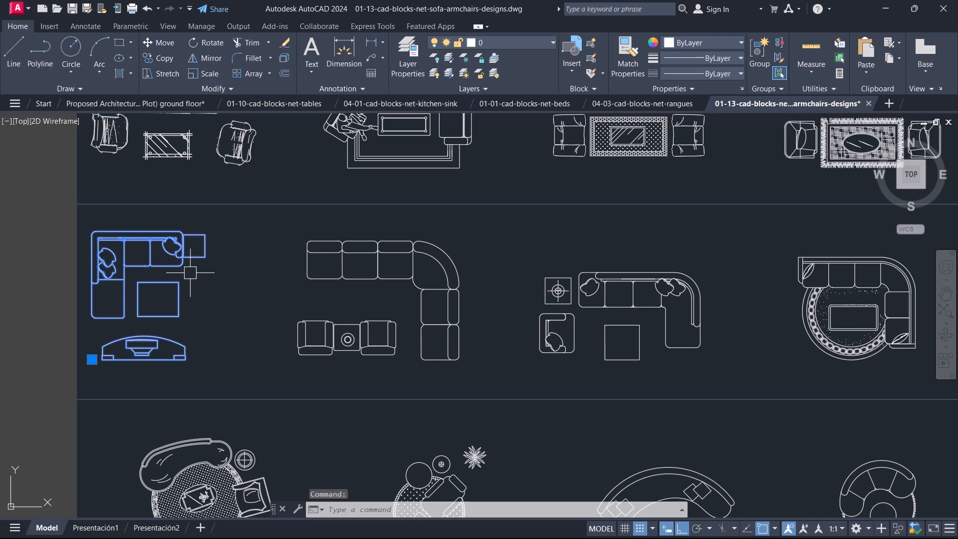
pyautogui.scroll(-2, 192, 276)
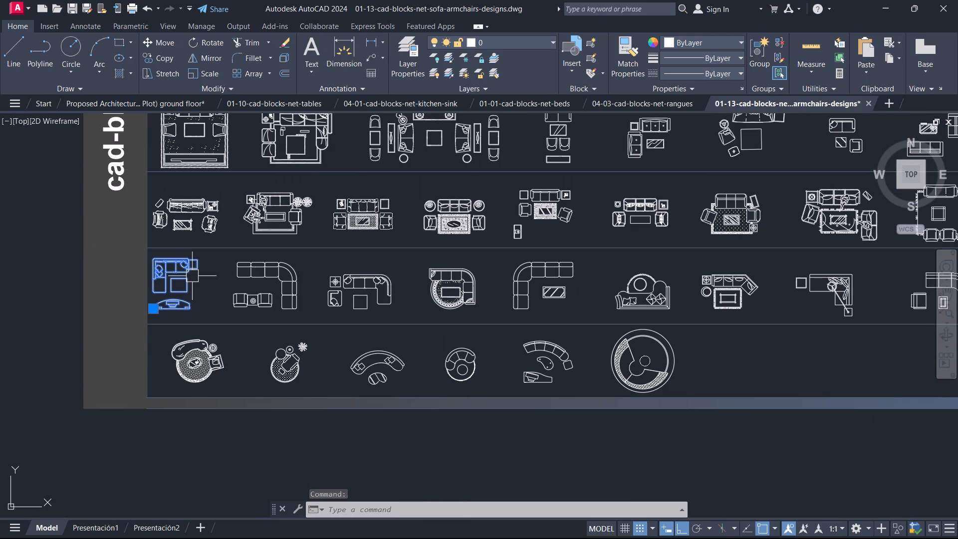
pyautogui.scroll(-1, 192, 276)
pyautogui.scroll(1, 719, 364)
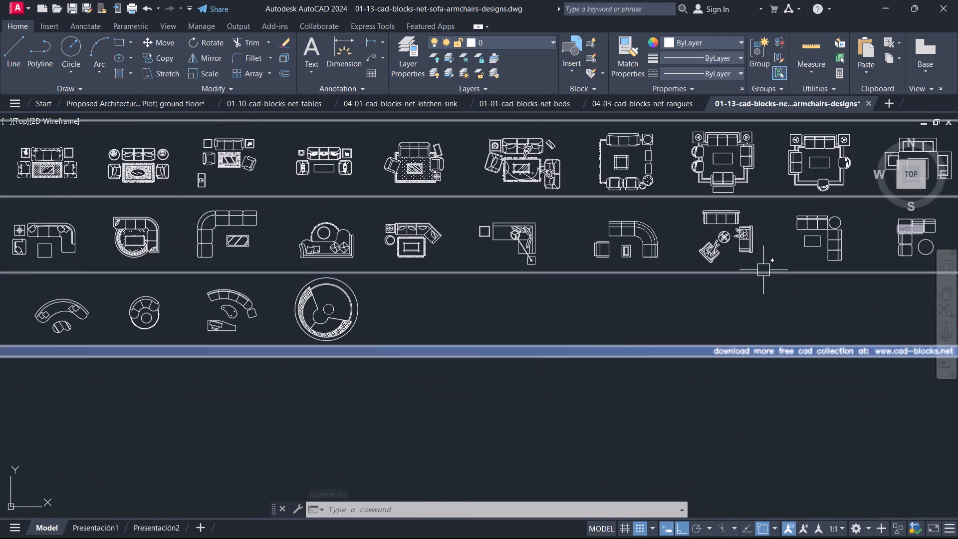
pyautogui.scroll(1, 763, 270)
pyautogui.moveTo(763, 270); pyautogui.dragTo(603, 385, button='middle')
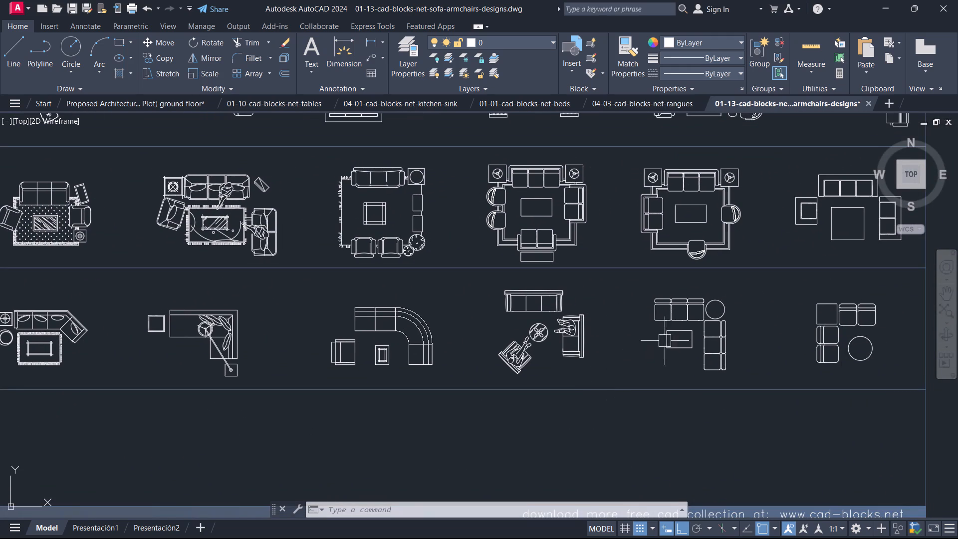
pyautogui.press('Escape')
# Copy the L-shaped set with two three-seaters, a round corner table and a coffee table into the villa ground floor drawing.
pyautogui.click(681, 326)
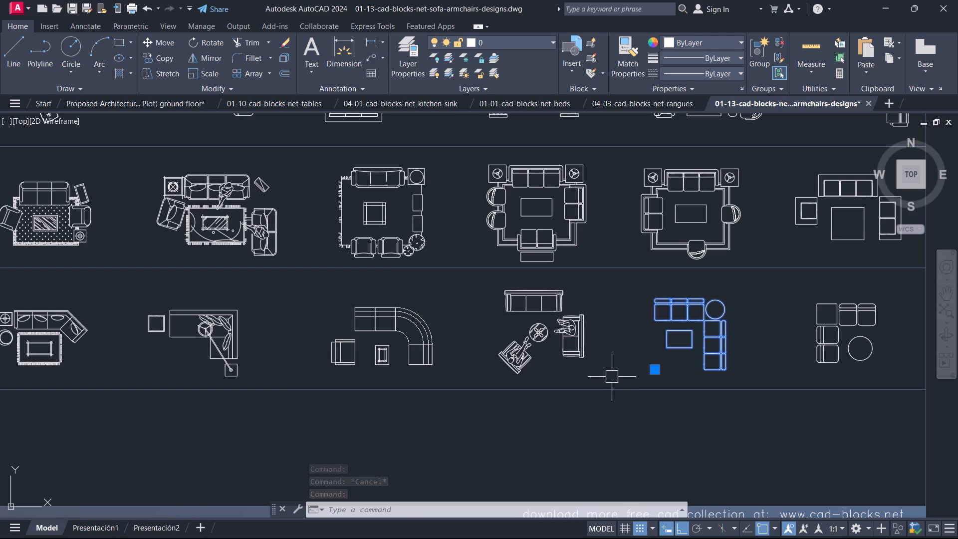
pyautogui.hotkey('ctrl', 'c')
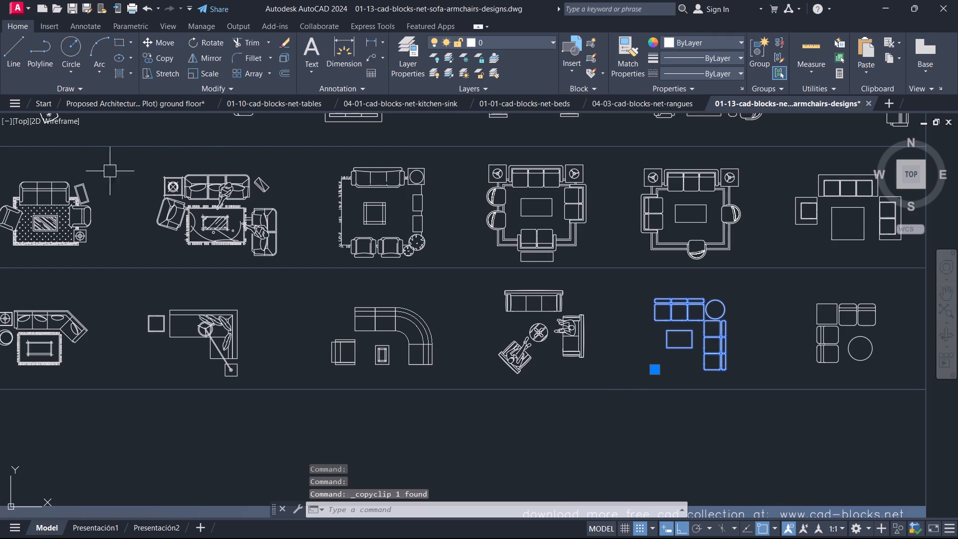
pyautogui.click(105, 107)
pyautogui.hotkey('ctrl', 'v')
pyautogui.scroll(-1, 407, 283)
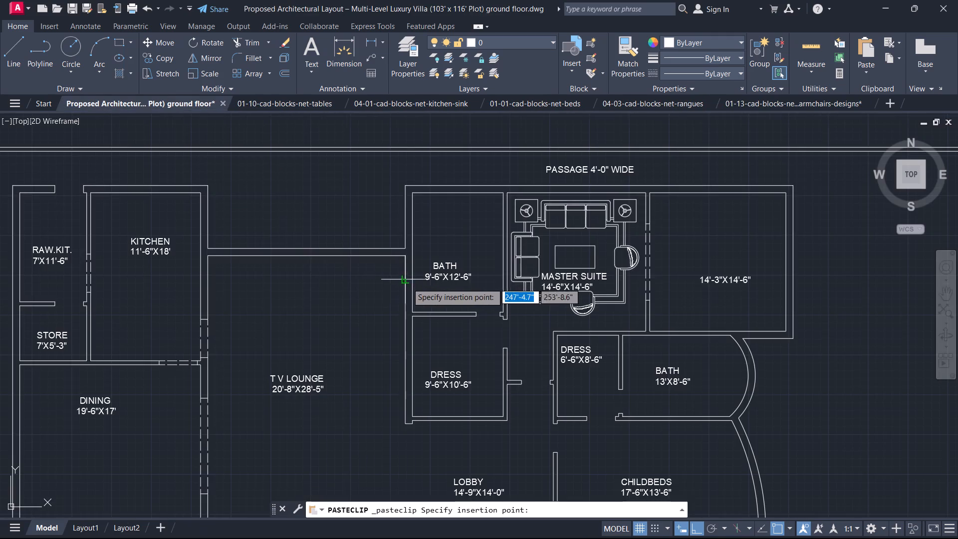
pyautogui.scroll(-2, 407, 283)
pyautogui.scroll(-2, 465, 301)
pyautogui.click(481, 311)
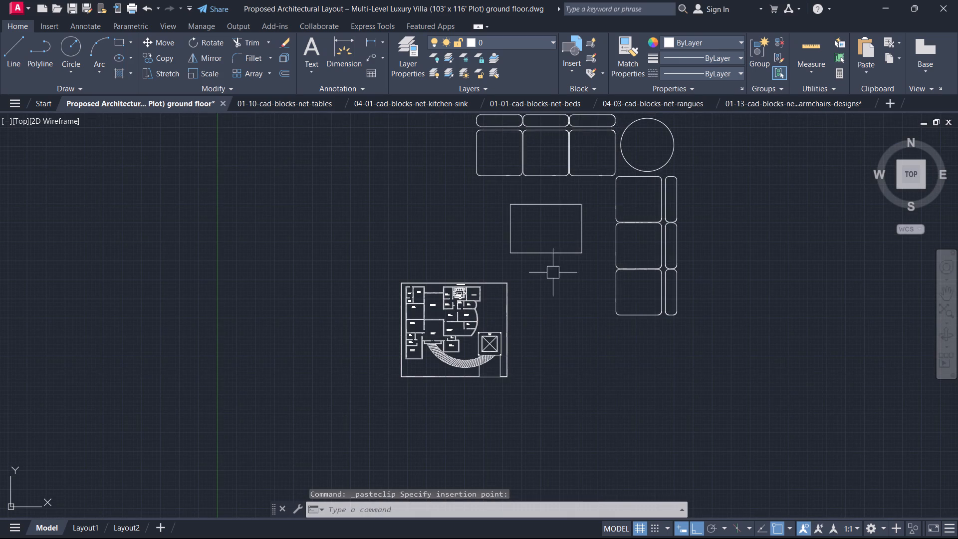
# Scale the pasted L-shaped sofa set down to the plan's room size from its coffee table's southwest corner.
pyautogui.click(558, 252)
pyautogui.write('SC')
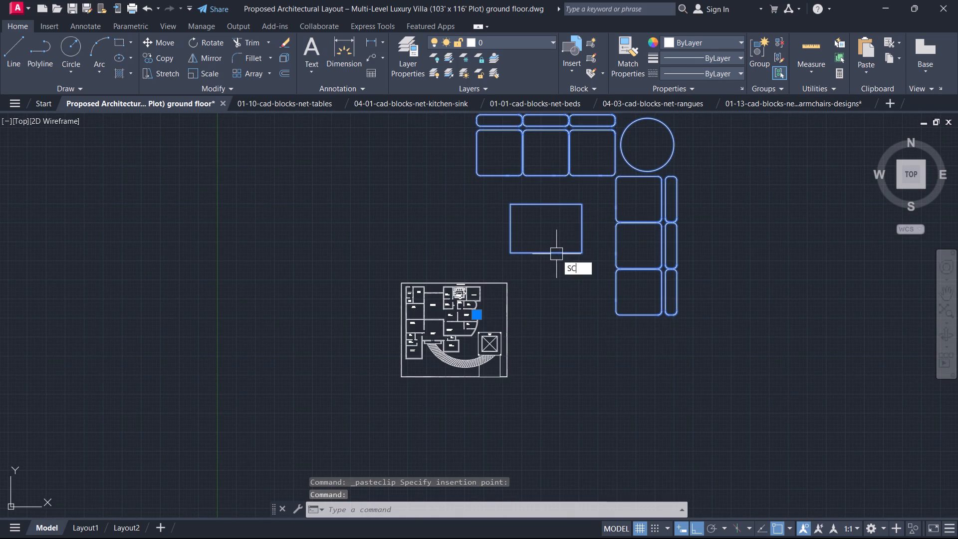
pyautogui.press('space')
pyautogui.scroll(2, 526, 270)
pyautogui.click(485, 230)
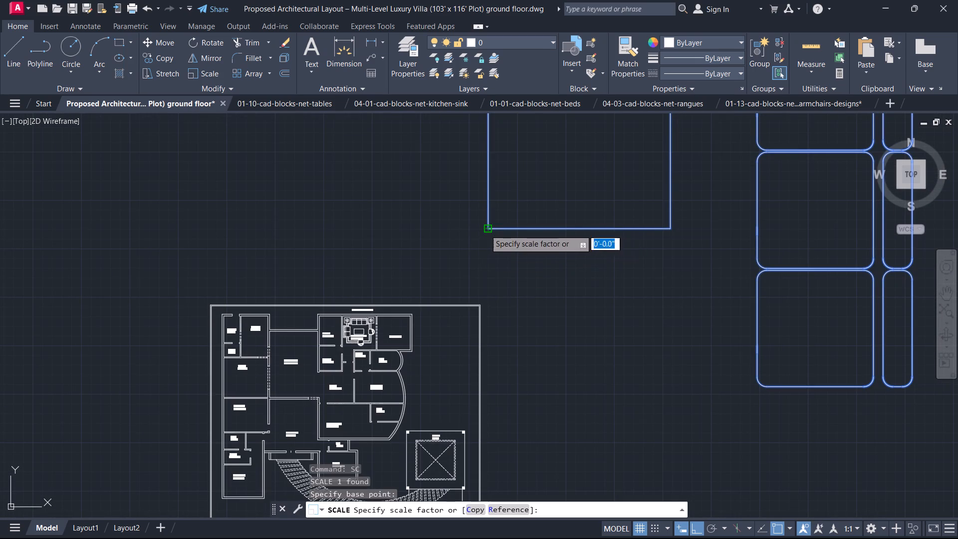
pyautogui.scroll(1, 496, 224)
pyautogui.click(496, 223)
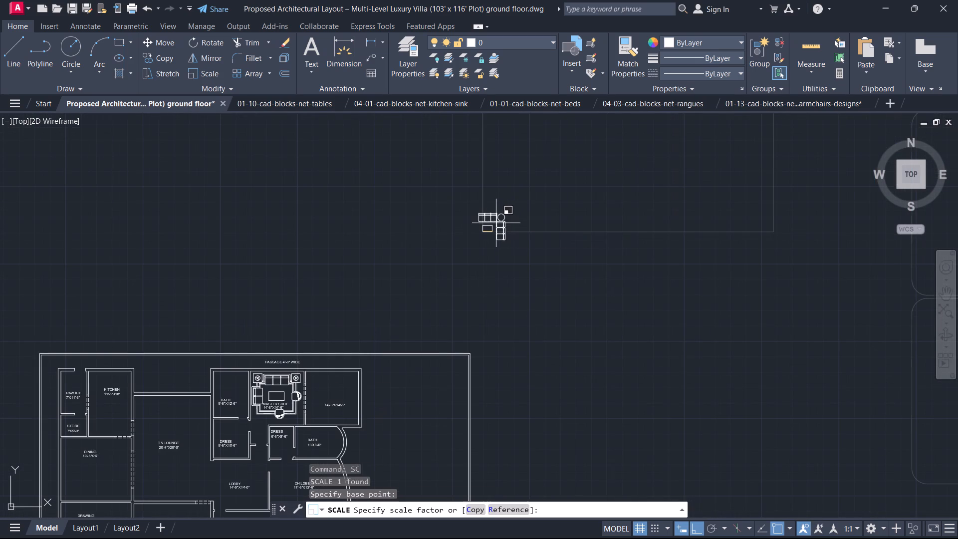
# Copy the scaled L-shaped sofa set into the TV lounge, placing it in the room's northeast corner.
pyautogui.click(507, 227)
pyautogui.write('CO')
pyautogui.press('space')
pyautogui.scroll(3, 507, 227)
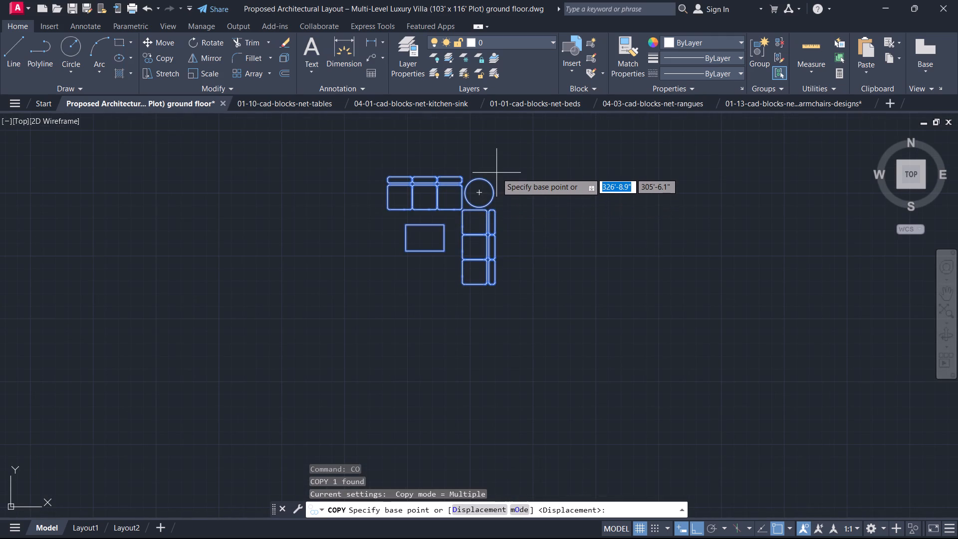
pyautogui.click(496, 172)
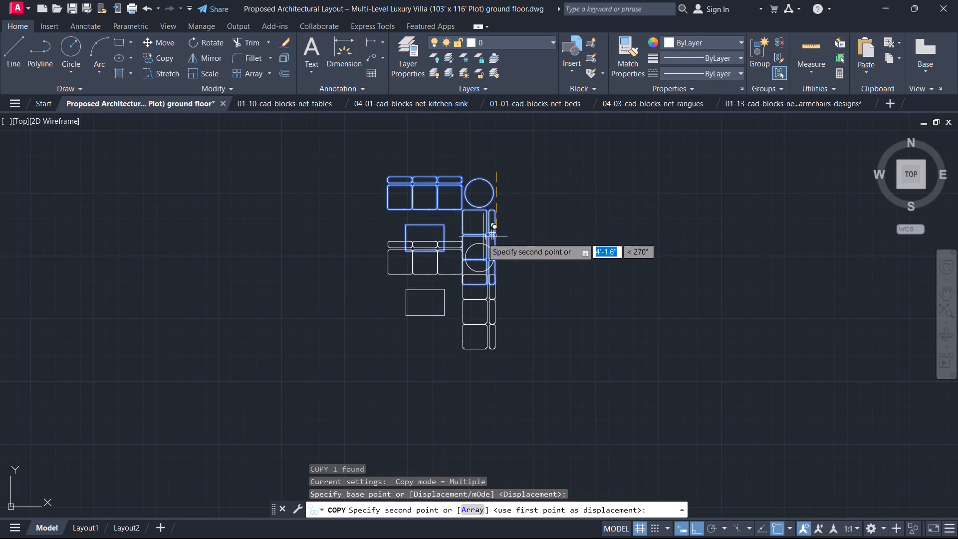
pyautogui.scroll(-4, 479, 241)
pyautogui.scroll(2, 325, 405)
pyautogui.moveTo(325, 404); pyautogui.dragTo(628, 221, button='middle')
pyautogui.moveTo(503, 150); pyautogui.dragTo(512, 283, button='middle')
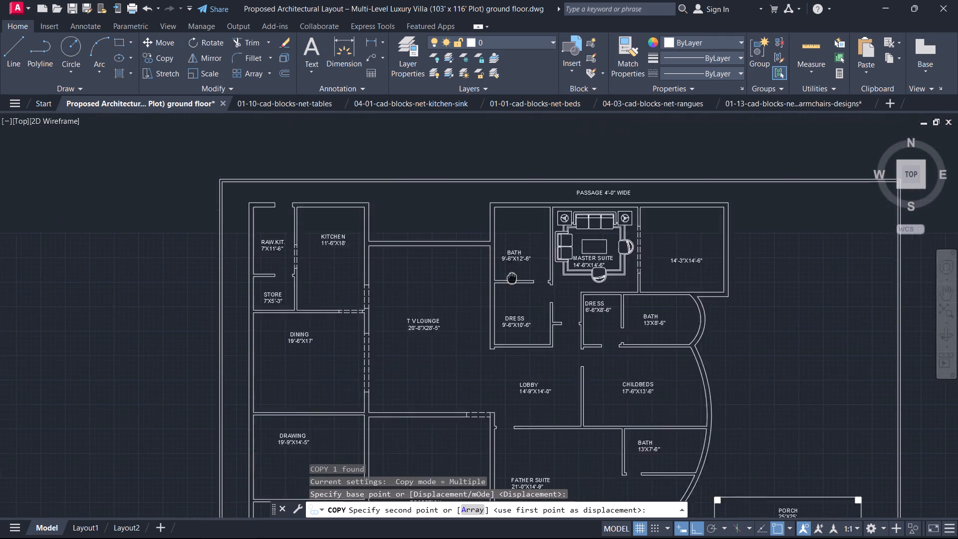
pyautogui.moveTo(512, 283); pyautogui.dragTo(500, 310, button='middle')
pyautogui.scroll(3, 472, 286)
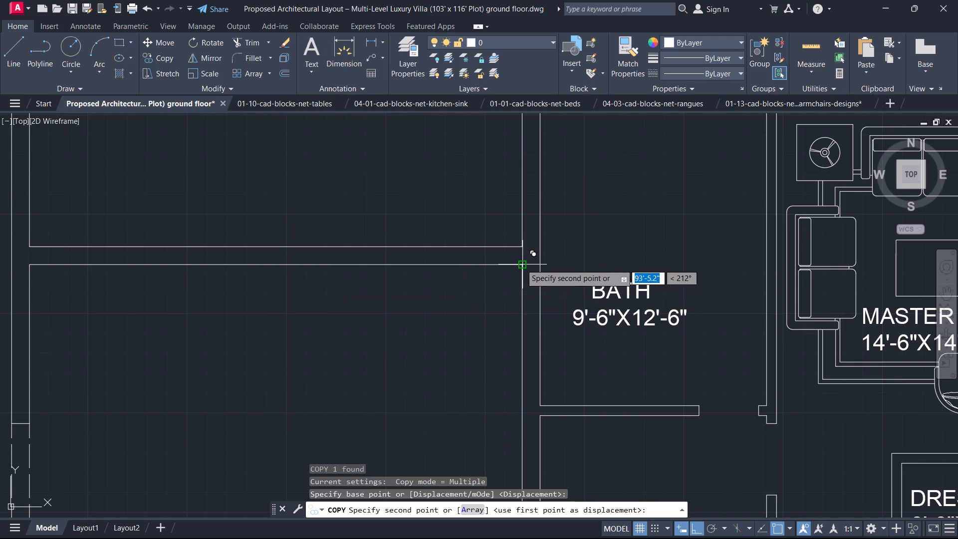
pyautogui.click(521, 265)
pyautogui.press('Escape')
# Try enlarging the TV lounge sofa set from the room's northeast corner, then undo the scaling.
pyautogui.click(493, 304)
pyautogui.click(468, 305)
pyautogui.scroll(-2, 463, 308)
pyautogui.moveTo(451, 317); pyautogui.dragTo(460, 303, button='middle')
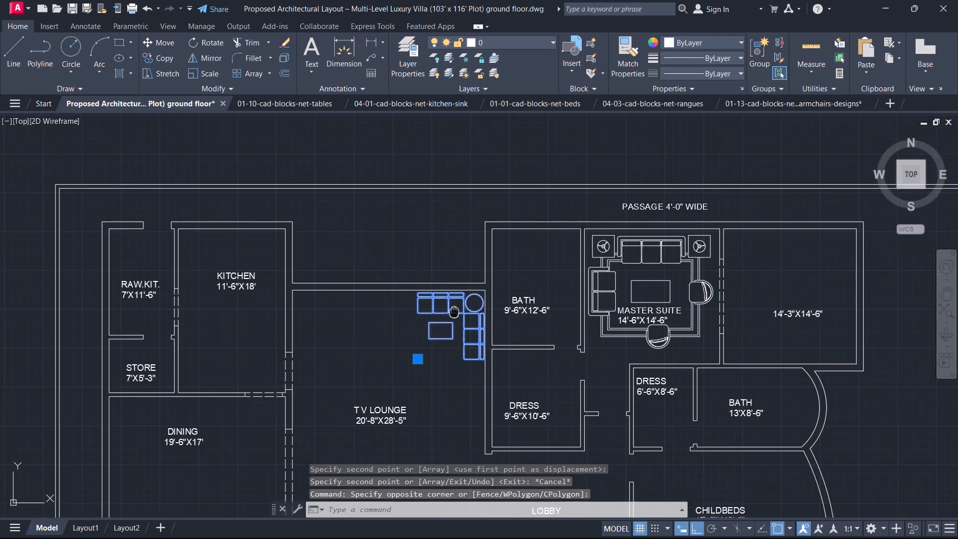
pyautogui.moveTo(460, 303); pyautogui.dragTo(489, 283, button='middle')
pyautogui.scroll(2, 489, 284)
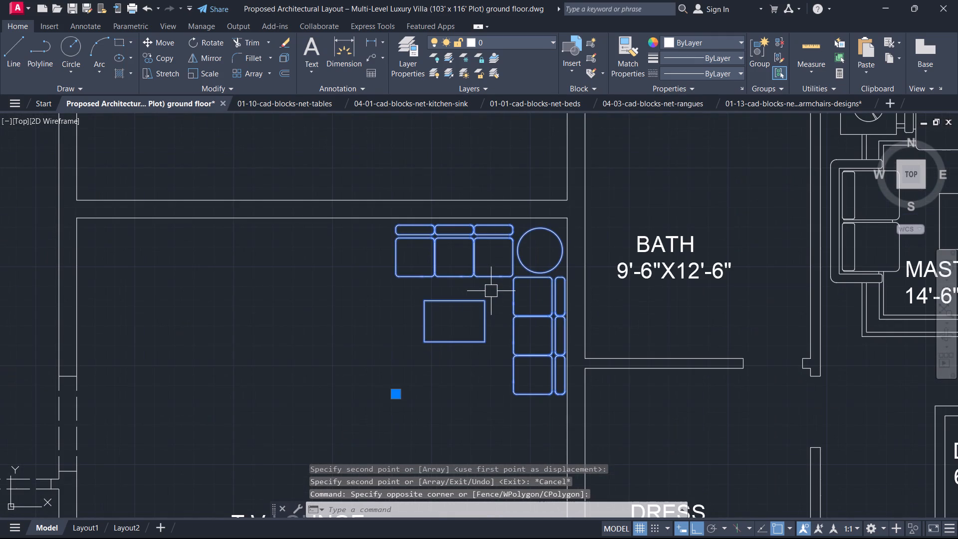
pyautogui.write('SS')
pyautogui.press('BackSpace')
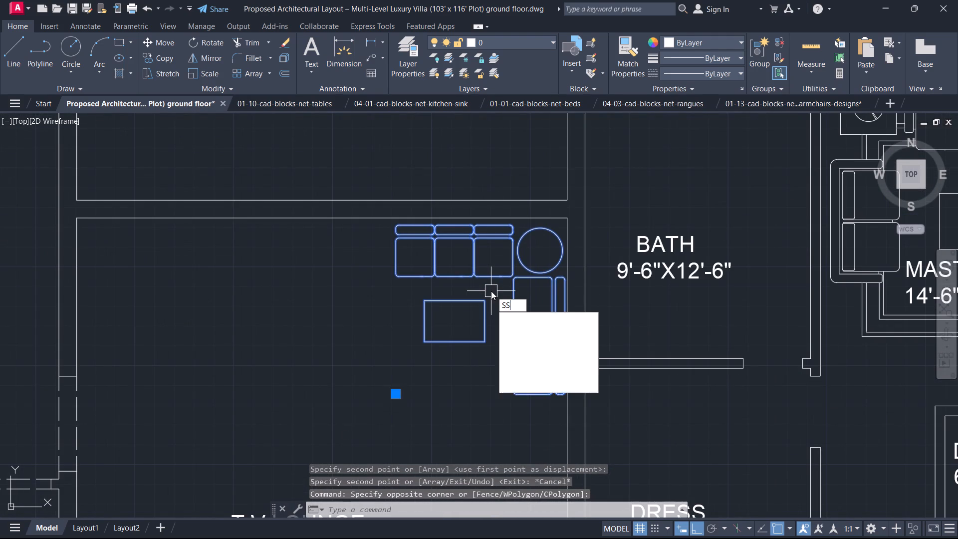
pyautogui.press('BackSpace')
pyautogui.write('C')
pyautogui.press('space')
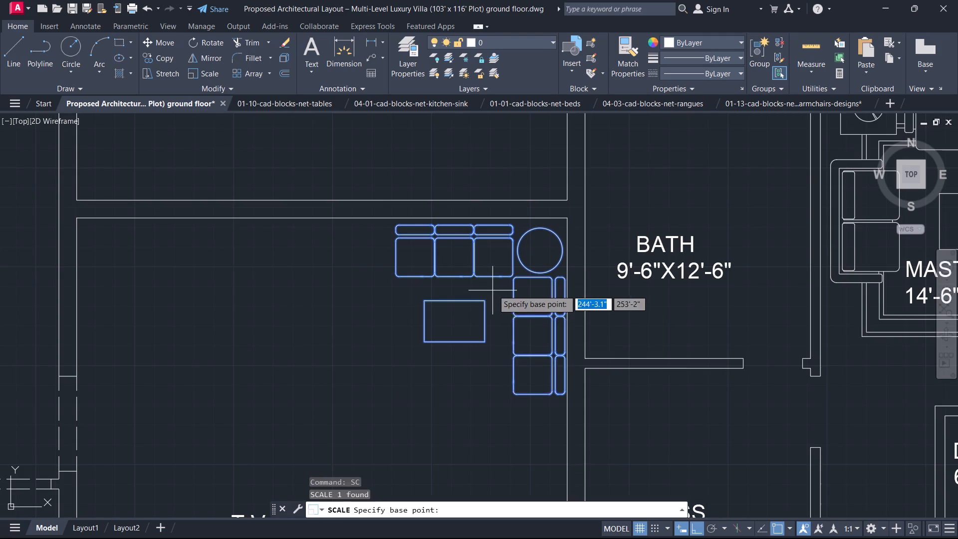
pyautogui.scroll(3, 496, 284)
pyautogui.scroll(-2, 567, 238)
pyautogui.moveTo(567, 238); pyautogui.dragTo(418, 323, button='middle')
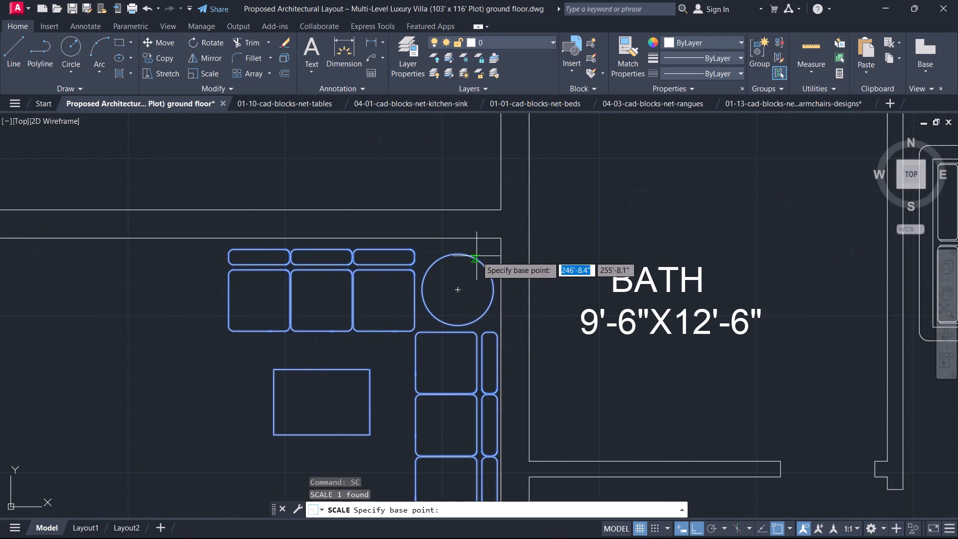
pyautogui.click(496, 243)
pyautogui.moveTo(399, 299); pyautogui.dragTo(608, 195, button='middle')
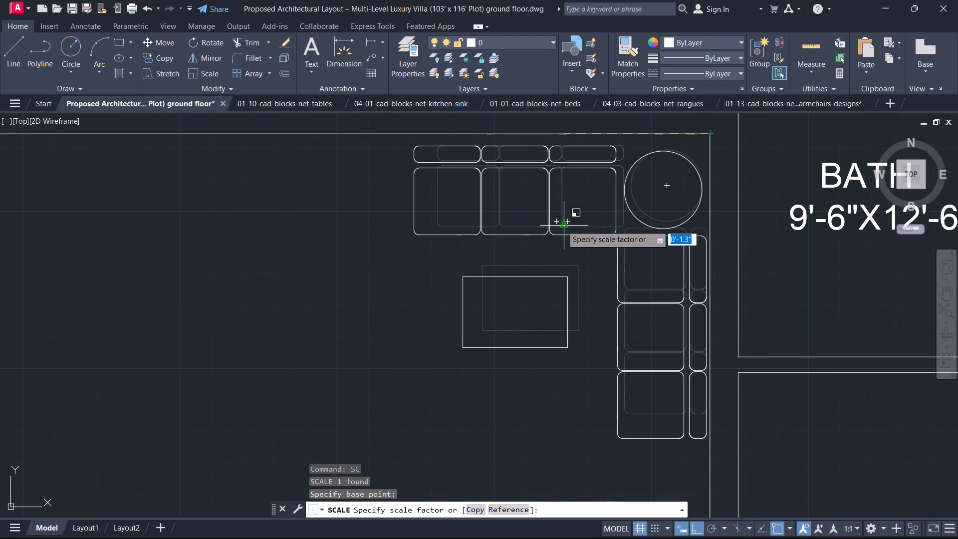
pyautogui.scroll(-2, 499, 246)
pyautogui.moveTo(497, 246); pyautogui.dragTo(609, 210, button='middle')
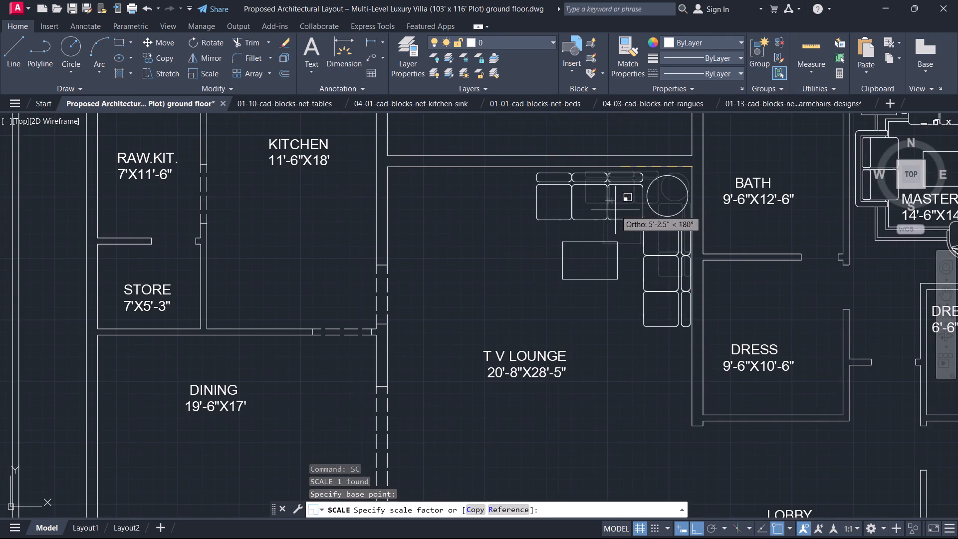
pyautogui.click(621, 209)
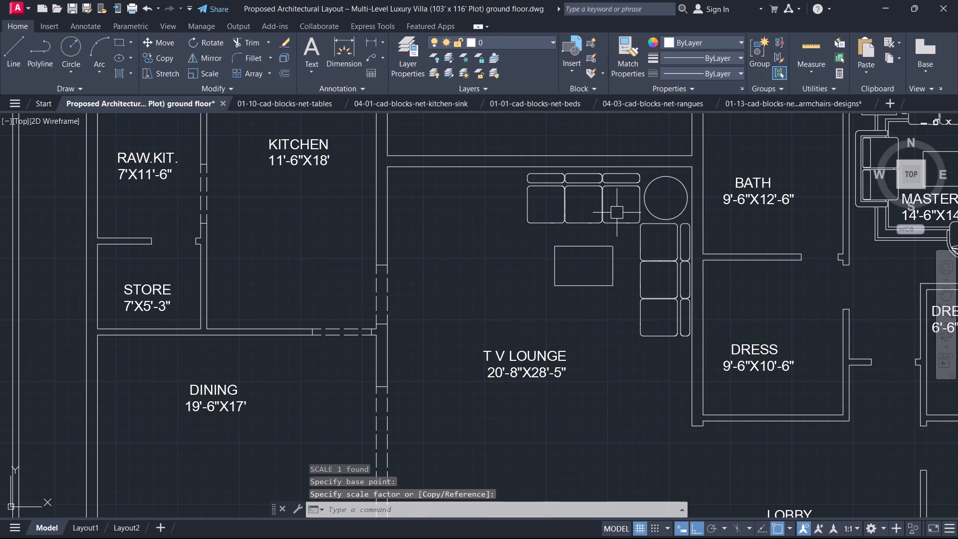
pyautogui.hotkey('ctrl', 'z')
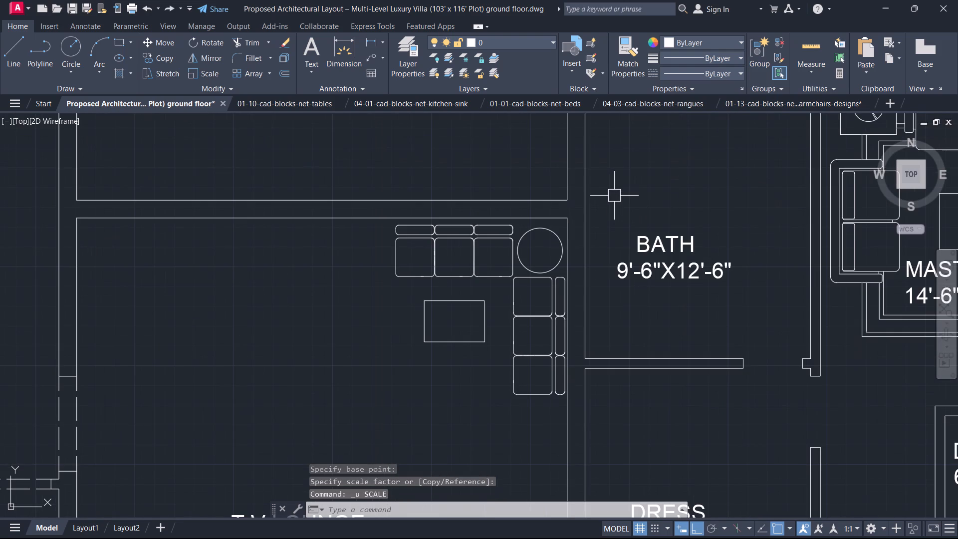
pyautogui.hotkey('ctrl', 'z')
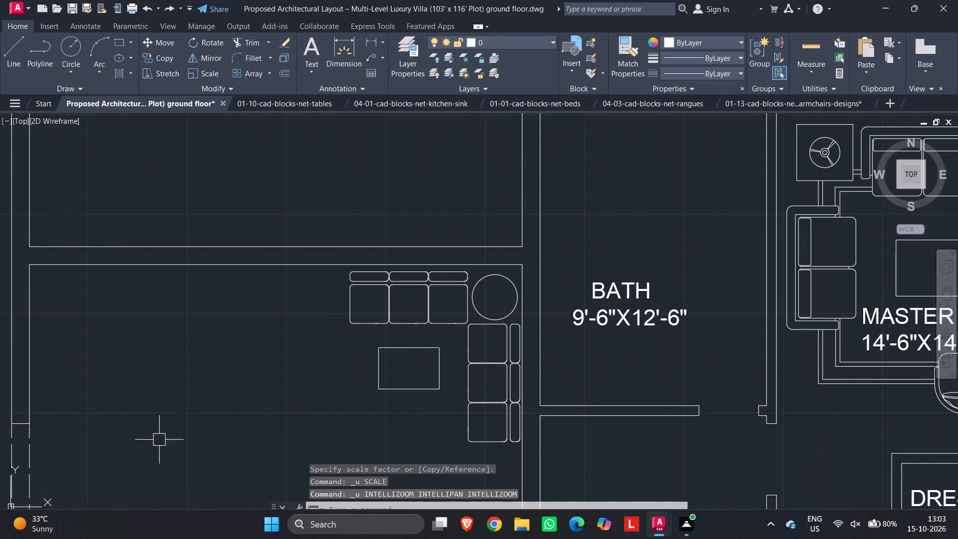
# Mirror the sofa set about a vertical line through the midpoint of the TV lounge's north wall, keeping the original.
pyautogui.scroll(-3, 393, 237)
pyautogui.moveTo(393, 236); pyautogui.dragTo(432, 279, button='middle')
pyautogui.scroll(2, 402, 241)
pyautogui.scroll(1, 445, 336)
pyautogui.moveTo(446, 336); pyautogui.dragTo(435, 302, button='middle')
pyautogui.click(435, 280)
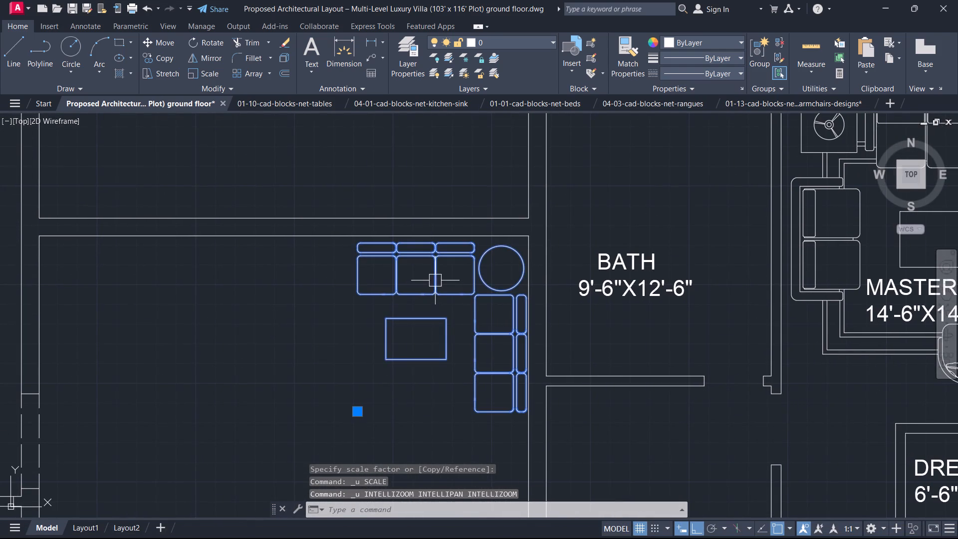
pyautogui.press('m')
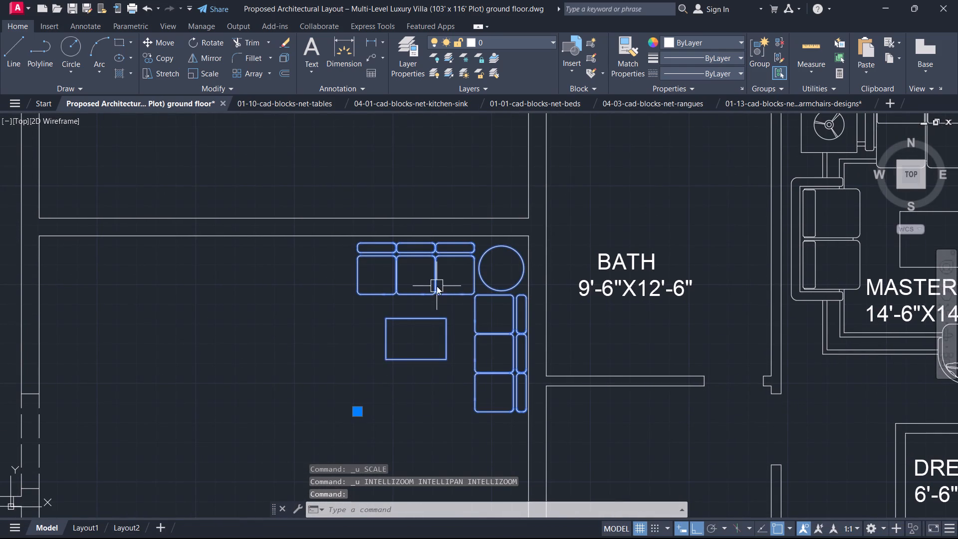
pyautogui.write('I')
pyautogui.press('space')
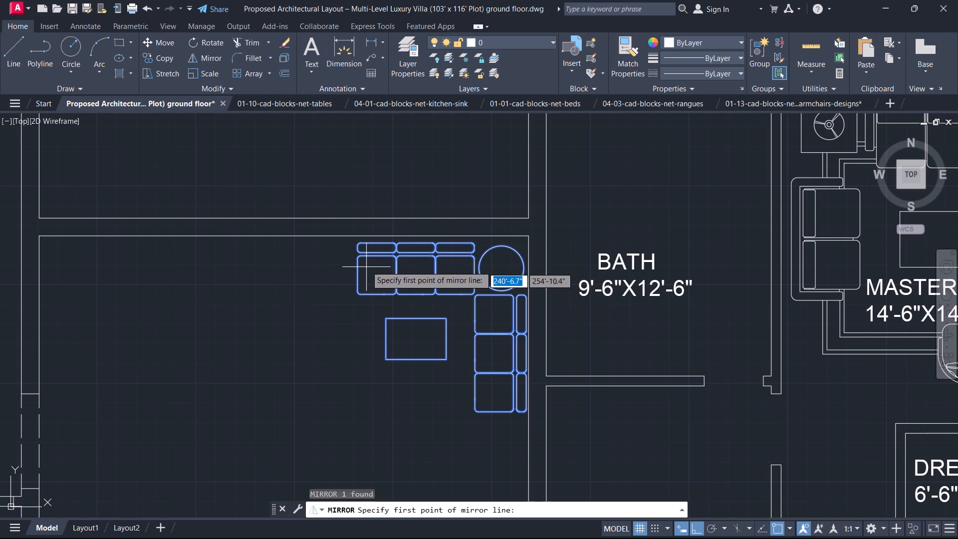
pyautogui.click(287, 235)
pyautogui.click(284, 216)
pyautogui.press('F1')
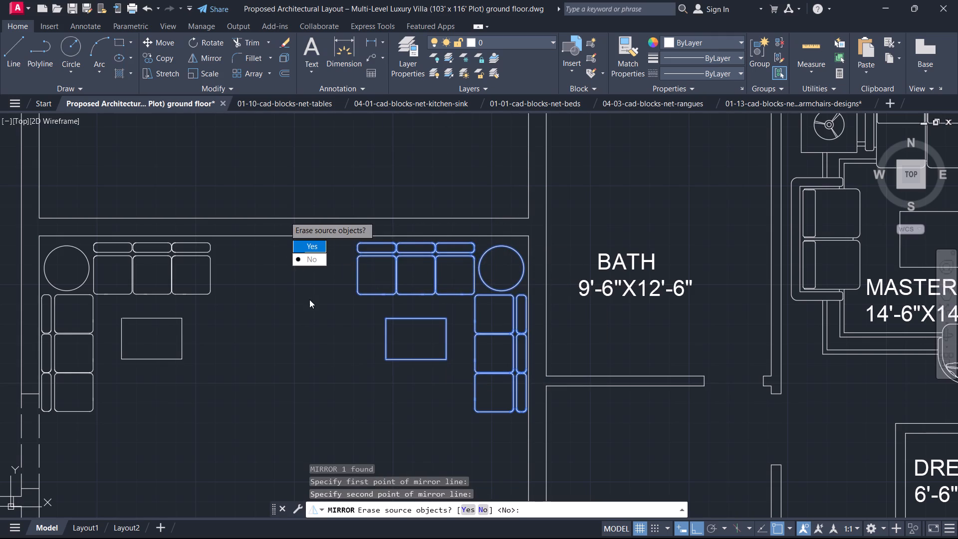
pyautogui.click(814, 80)
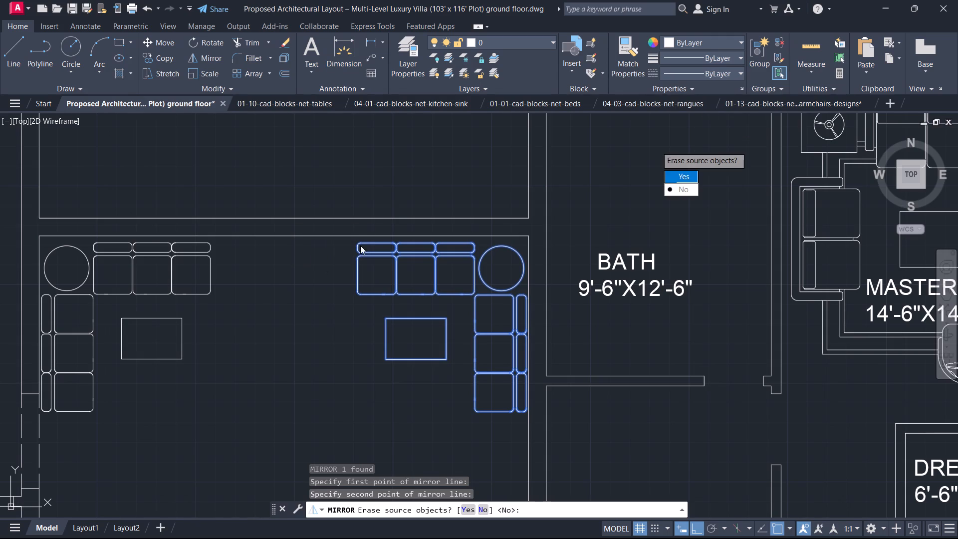
pyautogui.moveTo(672, 191); pyautogui.dragTo(284, 216)
pyautogui.moveTo(4, 335); pyautogui.dragTo(233, 281, button='middle')
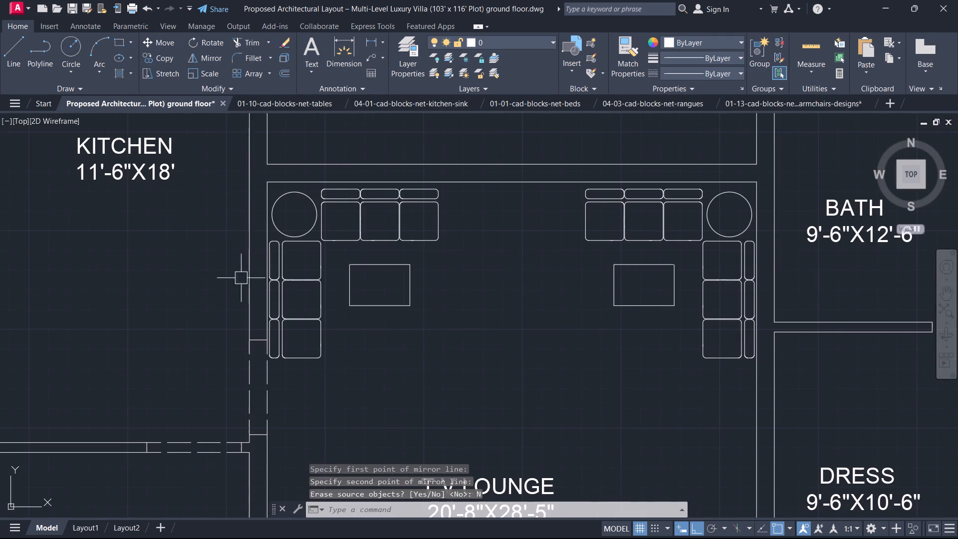
pyautogui.click(368, 239)
pyautogui.press('Escape')
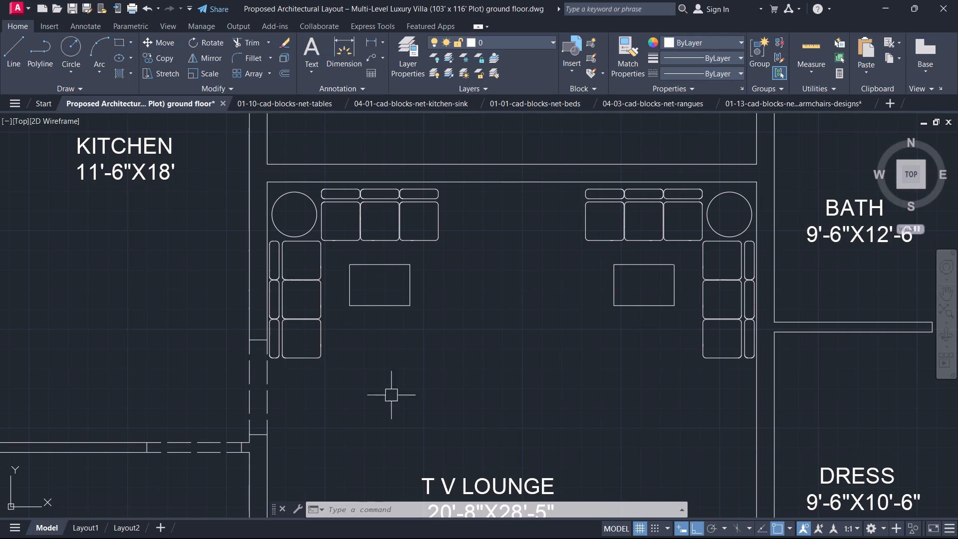
# Move the mirrored sofa set slightly east, leaving a gap from the TV lounge's west wall.
pyautogui.scroll(-1, 416, 307)
pyautogui.moveTo(416, 306); pyautogui.dragTo(377, 338, button='middle')
pyautogui.click(359, 287)
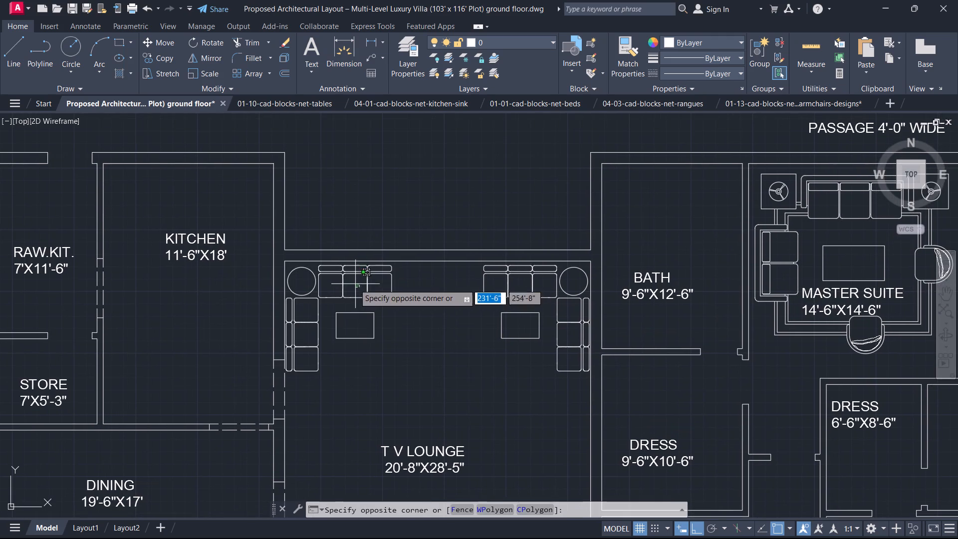
pyautogui.press('Escape')
pyautogui.scroll(-2, 357, 341)
pyautogui.moveTo(366, 340); pyautogui.dragTo(420, 296, button='middle')
pyautogui.scroll(1, 420, 296)
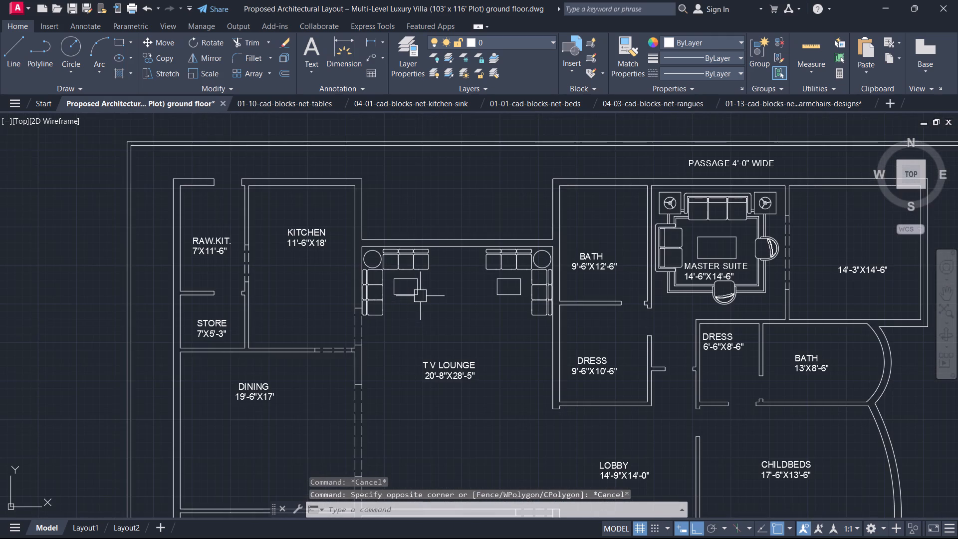
pyautogui.scroll(2, 397, 290)
pyautogui.click(397, 290)
pyautogui.click(366, 288)
pyautogui.write('M')
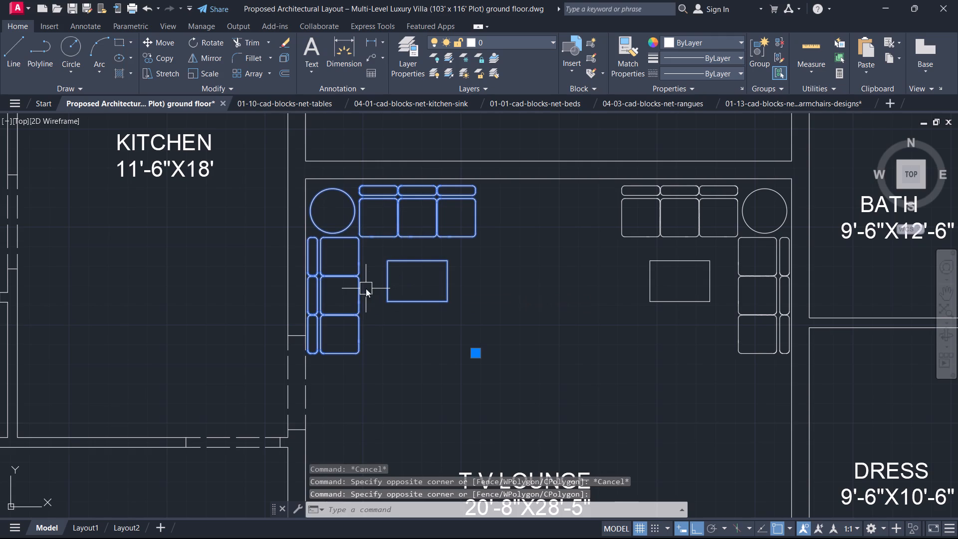
pyautogui.press('space')
pyautogui.click(366, 288)
pyautogui.click(383, 288)
# Move the original sofa set about 1' west, leaving a gap from the TV lounge's east wall.
pyautogui.click(662, 248)
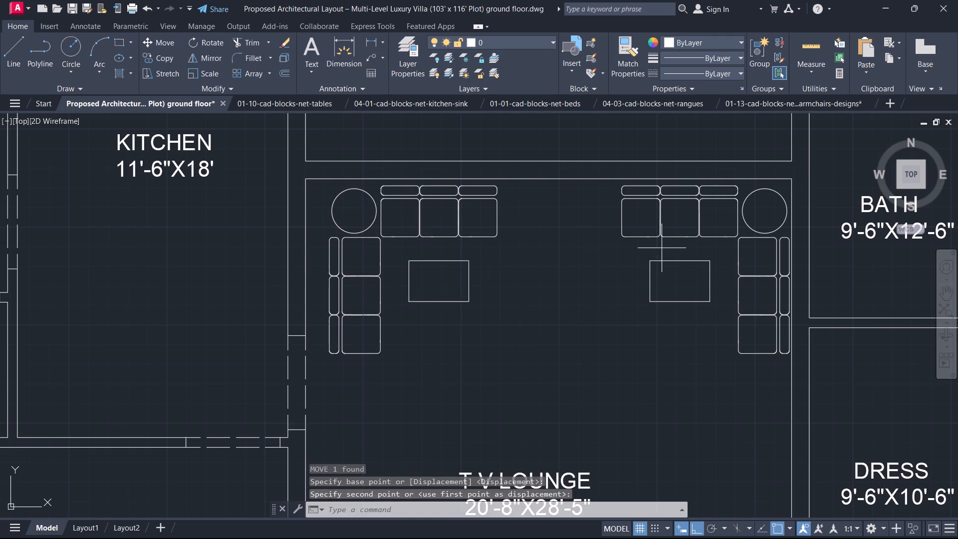
pyautogui.click(614, 217)
pyautogui.press('m')
pyautogui.press('space')
pyautogui.click(622, 241)
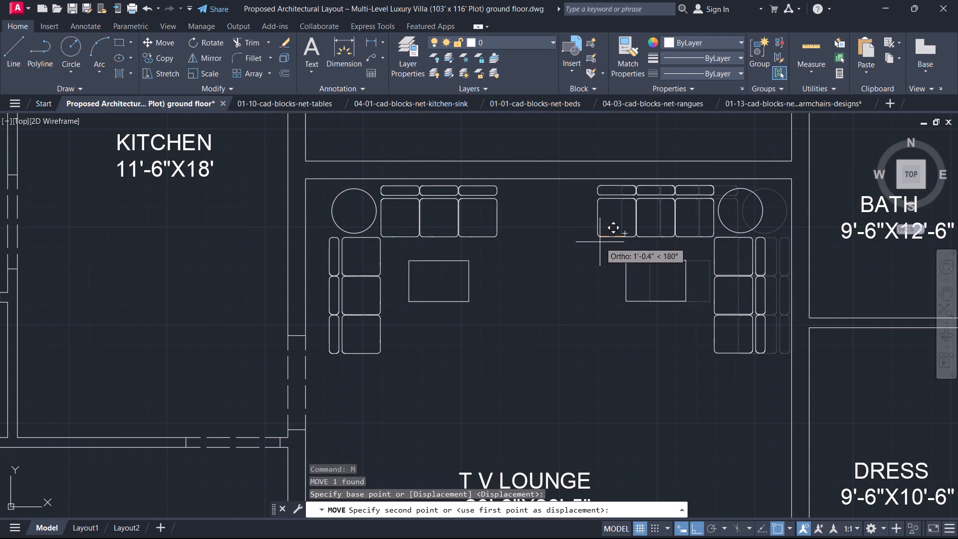
pyautogui.click(600, 242)
# Copy the TV lounge's west sofa set into the northwest corner of the drawing room, with object snap and ortho off.
pyautogui.scroll(-2, 569, 271)
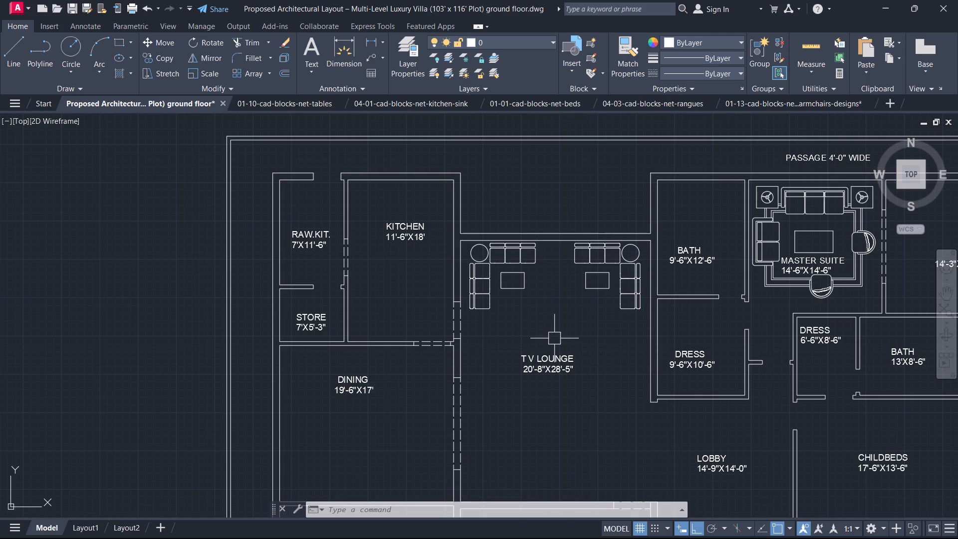
pyautogui.scroll(-2, 547, 342)
pyautogui.moveTo(535, 332); pyautogui.dragTo(519, 285, button='middle')
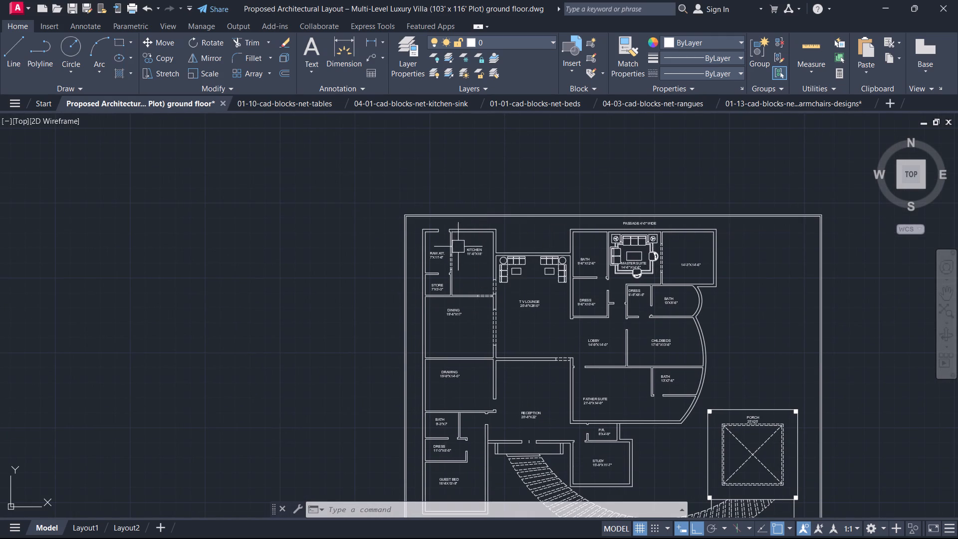
pyautogui.scroll(2, 534, 262)
pyautogui.moveTo(502, 265); pyautogui.dragTo(545, 189, button='middle')
pyautogui.scroll(-1, 542, 195)
pyautogui.scroll(1, 546, 206)
pyautogui.click(544, 193)
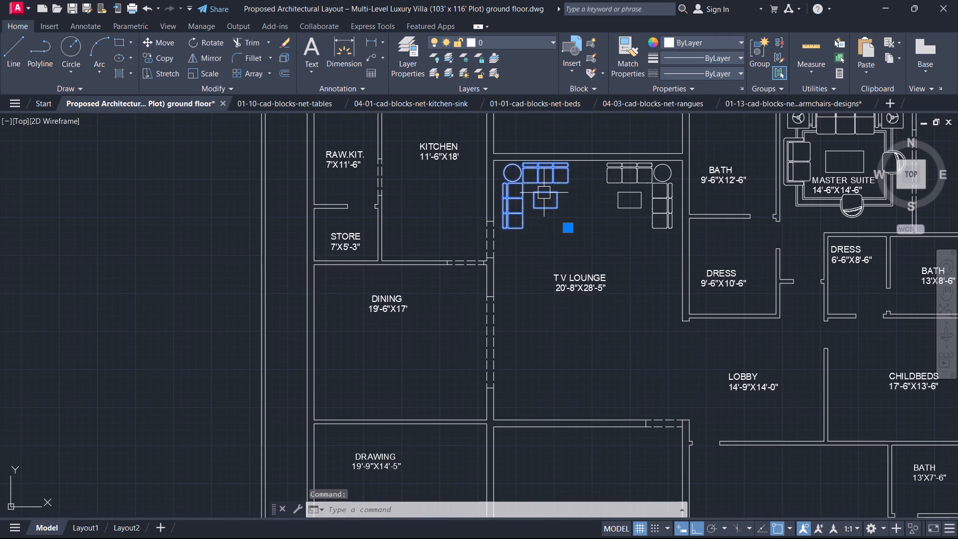
pyautogui.write('CO')
pyautogui.press('space')
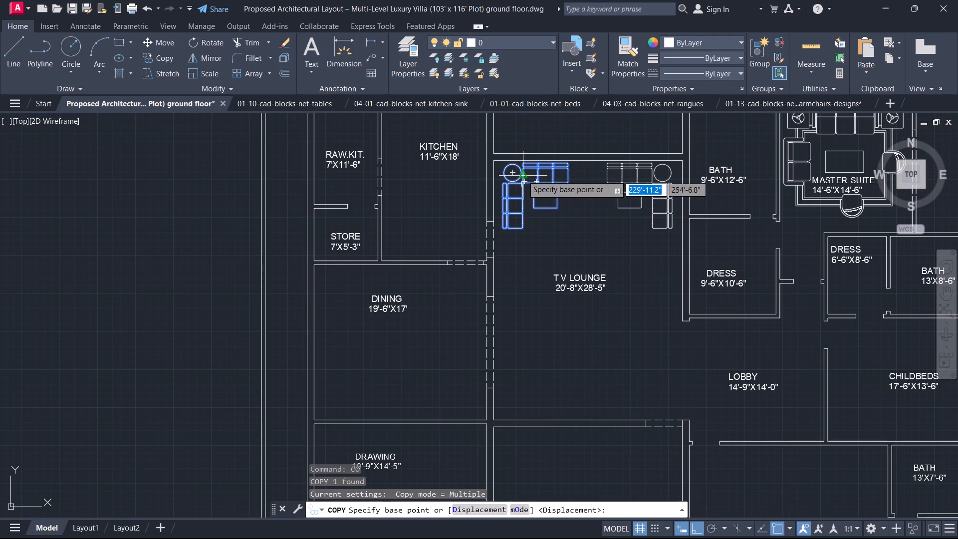
pyautogui.click(522, 175)
pyautogui.moveTo(377, 262); pyautogui.dragTo(453, 132, button='middle')
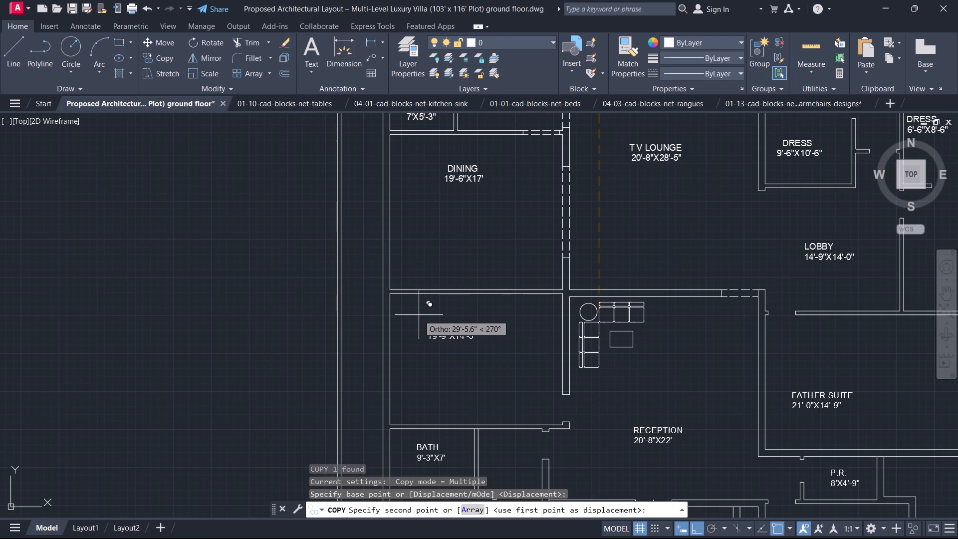
pyautogui.press('F3')
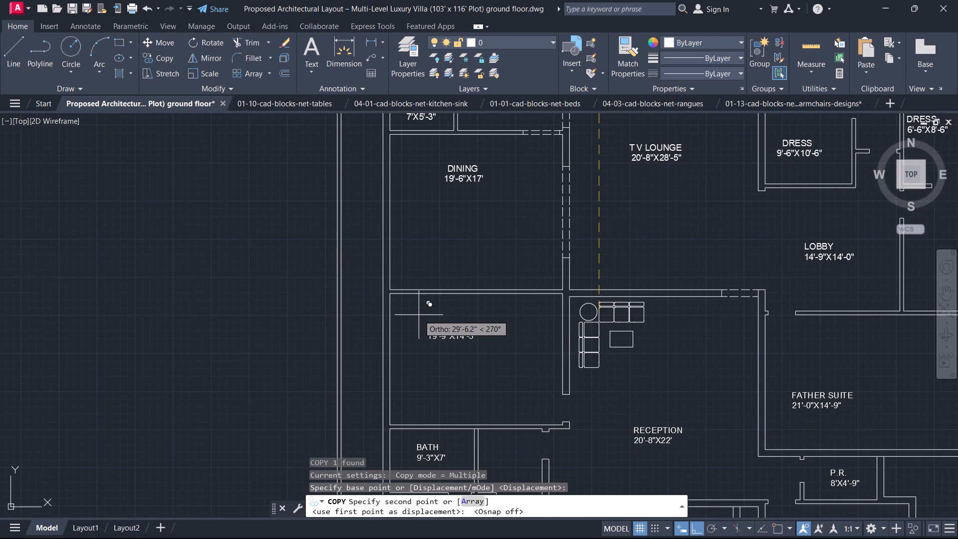
pyautogui.press('F8')
pyautogui.scroll(2, 418, 311)
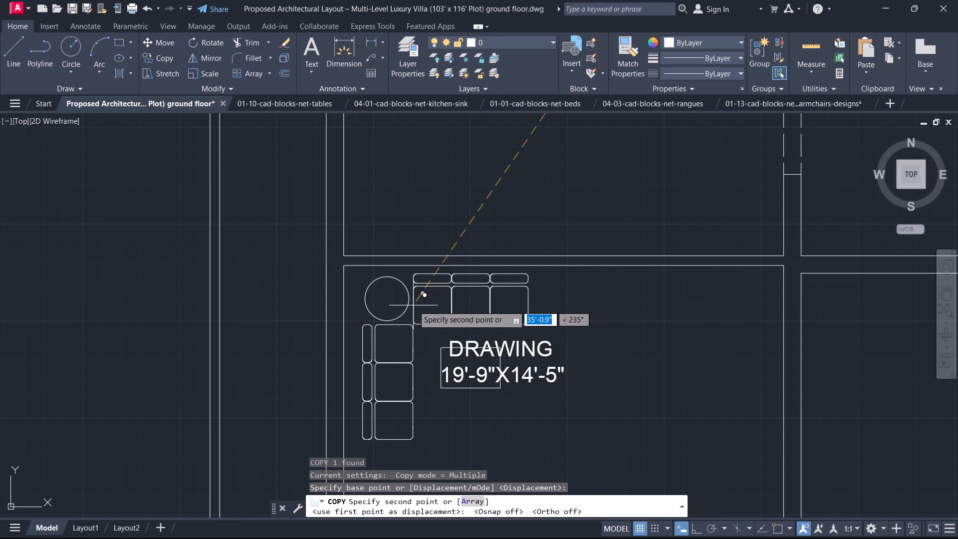
pyautogui.click(409, 306)
pyautogui.press('Escape')
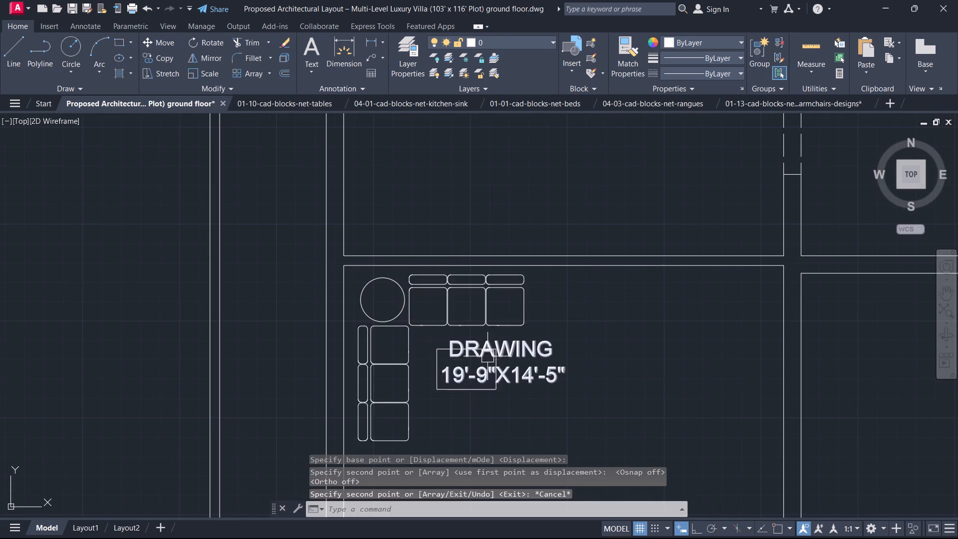
# Move the DRAWING room label about 2'-10" southeast, clear of the coffee table.
pyautogui.scroll(2, 500, 350)
pyautogui.moveTo(497, 343); pyautogui.dragTo(477, 296, button='middle')
pyautogui.moveTo(555, 315); pyautogui.dragTo(545, 300)
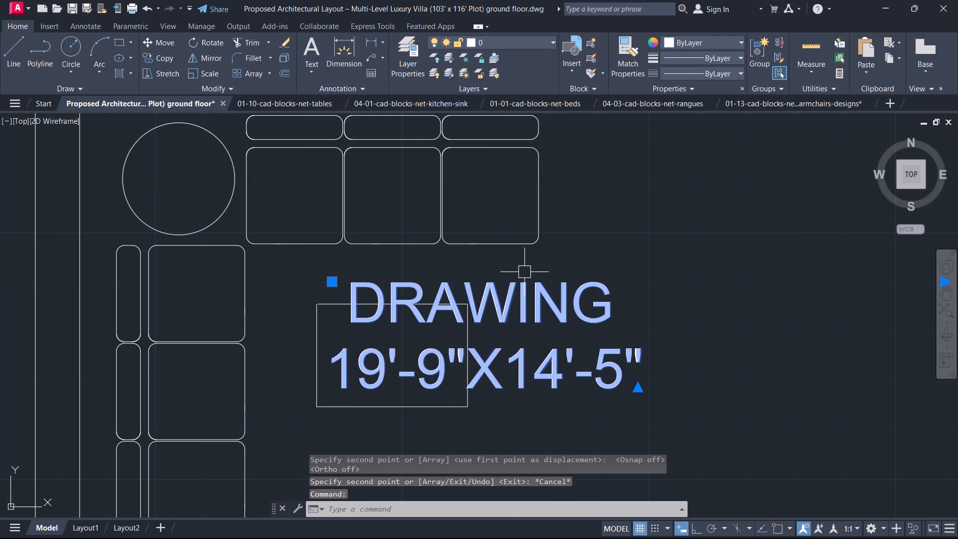
pyautogui.write('M')
pyautogui.press('space')
pyautogui.click(540, 282)
pyautogui.moveTo(536, 352); pyautogui.dragTo(541, 277, button='middle')
pyautogui.scroll(-1, 536, 347)
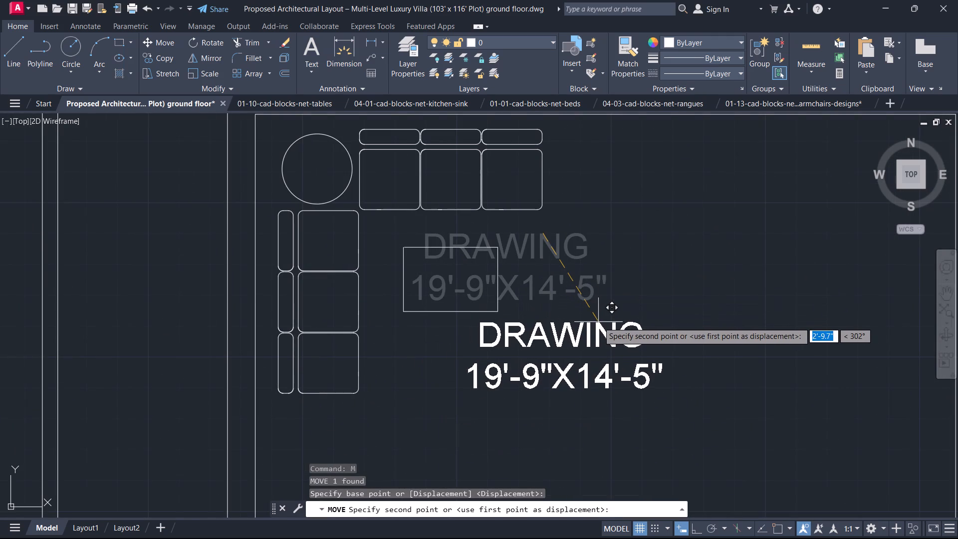
pyautogui.click(601, 324)
pyautogui.press('Escape')
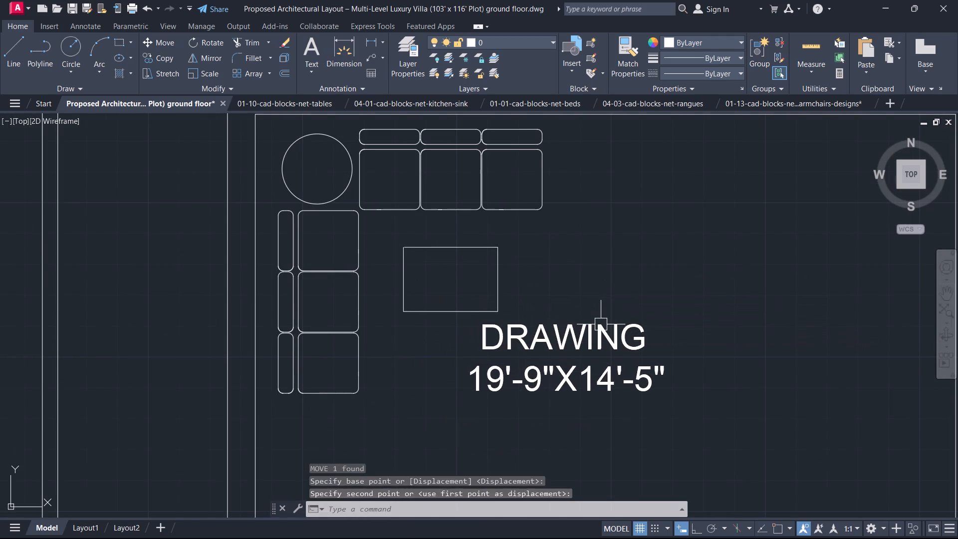
# Copy the TV lounge's east sofa set into the northeast corner of the drawing room.
pyautogui.scroll(-2, 599, 320)
pyautogui.moveTo(592, 315); pyautogui.dragTo(439, 234, button='middle')
pyautogui.moveTo(439, 235); pyautogui.dragTo(366, 289, button='middle')
pyautogui.scroll(-1, 366, 290)
pyautogui.moveTo(421, 237); pyautogui.dragTo(392, 297, button='middle')
pyautogui.scroll(-1, 397, 284)
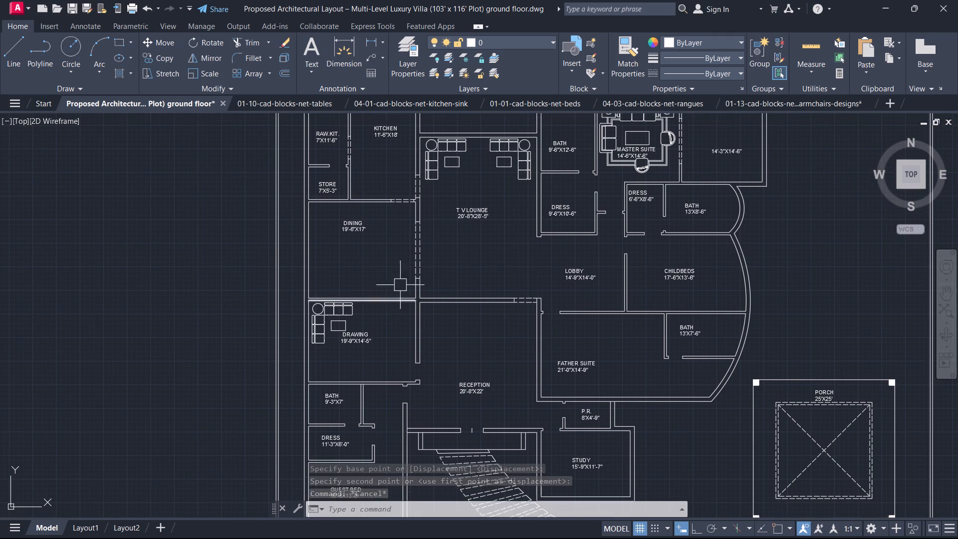
pyautogui.scroll(1, 476, 196)
pyautogui.click(523, 148)
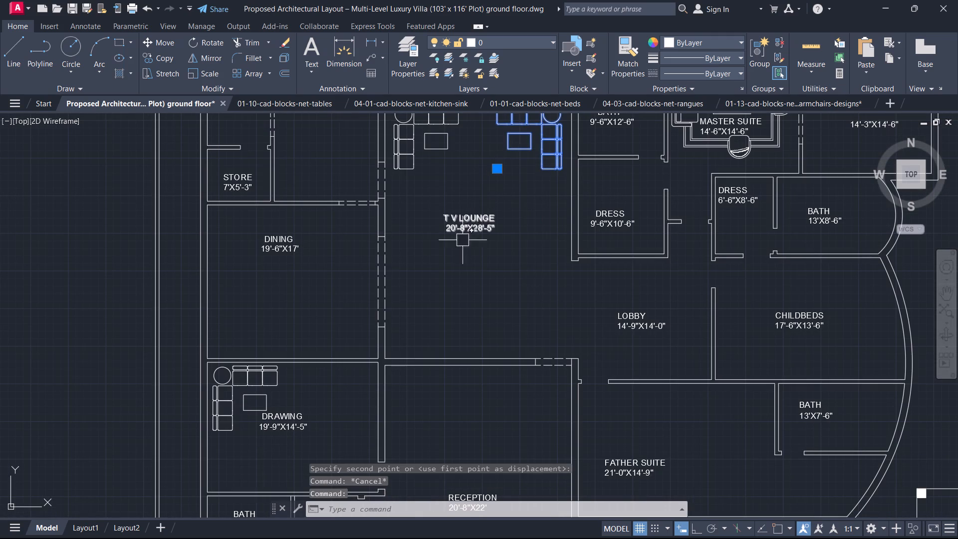
pyautogui.scroll(-1, 406, 290)
pyautogui.moveTo(406, 290); pyautogui.dragTo(403, 261, button='middle')
pyautogui.press('c')
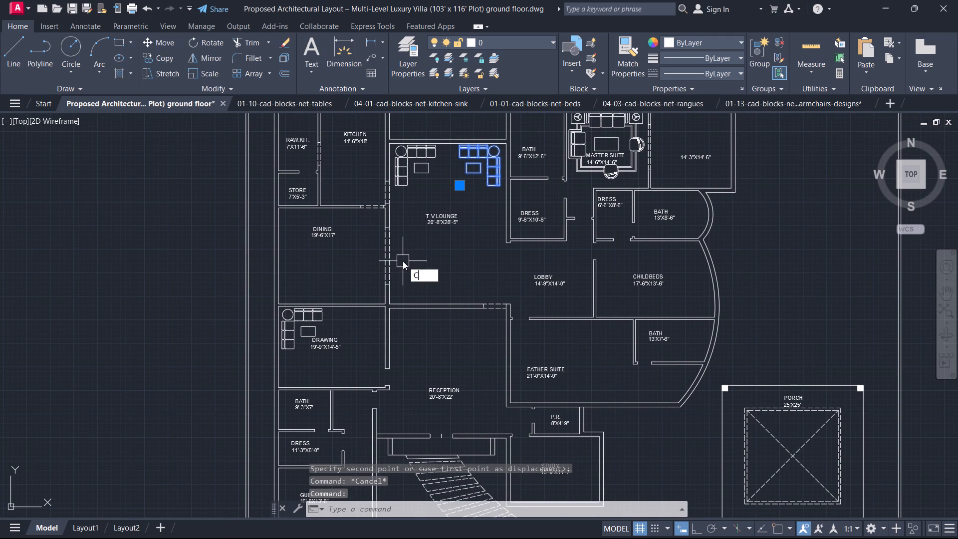
pyautogui.write('O')
pyautogui.press('space')
pyautogui.scroll(2, 440, 189)
pyautogui.click(492, 158)
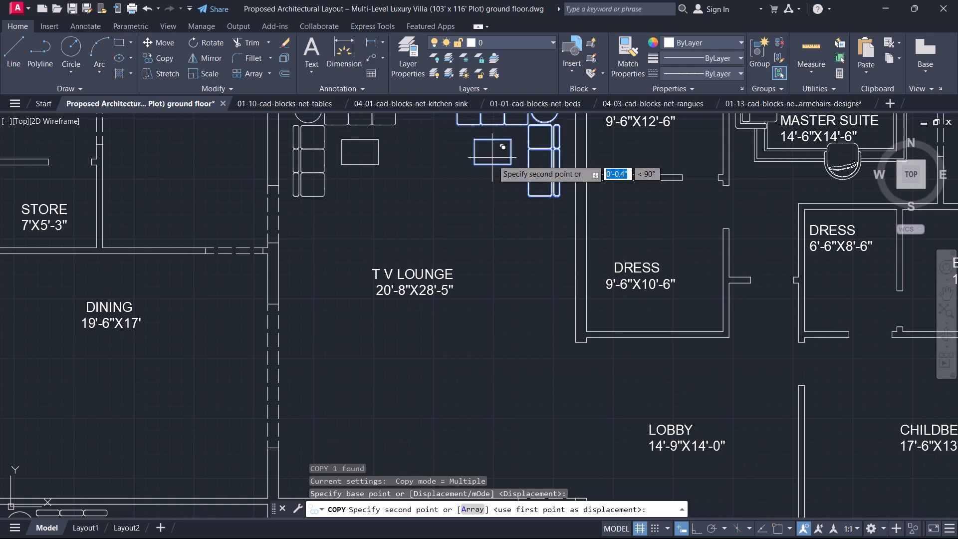
pyautogui.moveTo(337, 318); pyautogui.dragTo(478, 180, button='middle')
pyautogui.scroll(1, 322, 433)
pyautogui.moveTo(324, 433); pyautogui.dragTo(328, 414, button='middle')
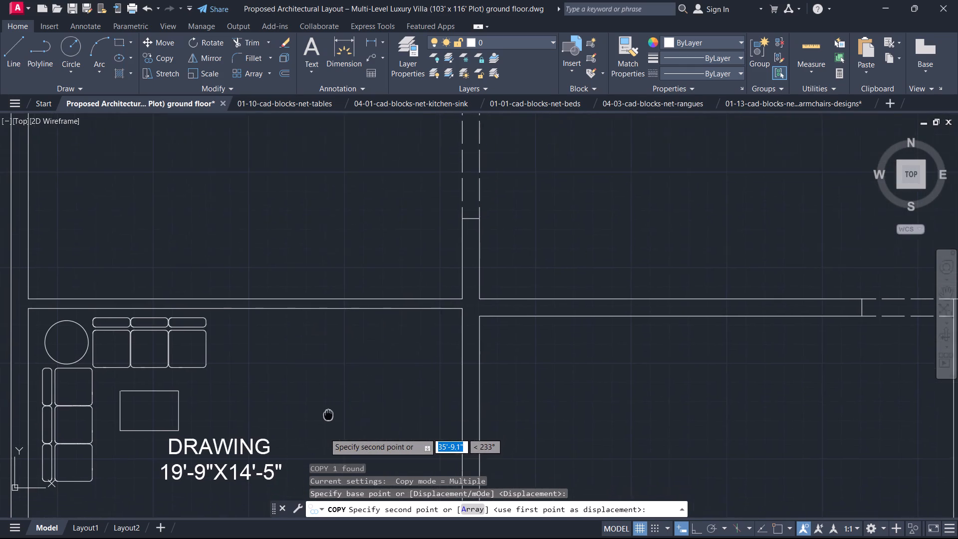
pyautogui.moveTo(328, 414); pyautogui.dragTo(376, 379, button='middle')
pyautogui.click(382, 387)
pyautogui.press('Escape')
pyautogui.scroll(-1, 374, 384)
pyautogui.moveTo(373, 383); pyautogui.dragTo(367, 377, button='middle')
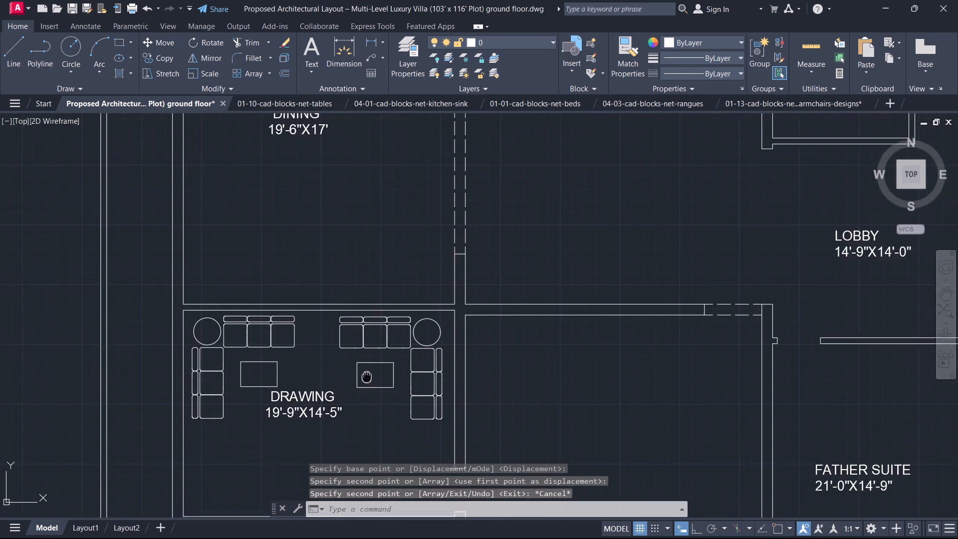
pyautogui.moveTo(367, 377); pyautogui.dragTo(370, 276, button='middle')
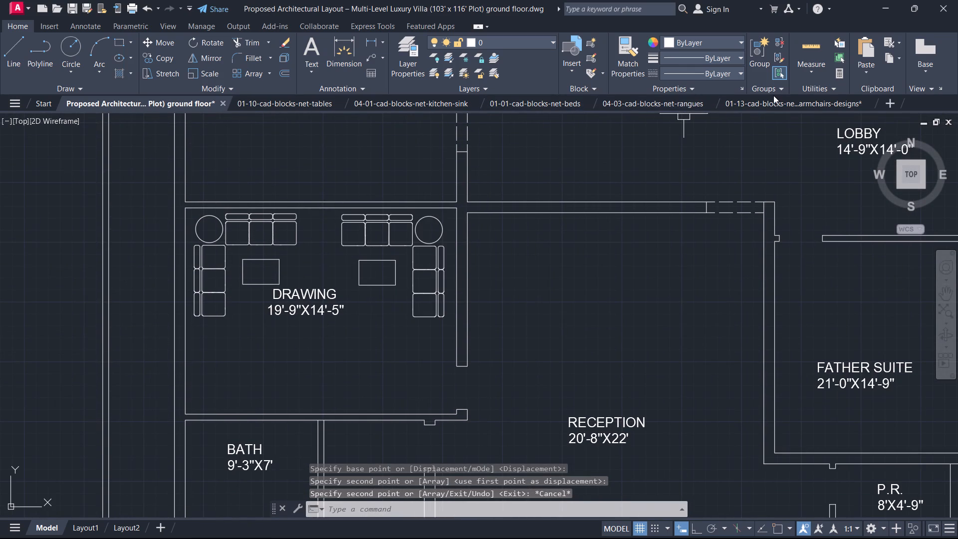
# Copy the curved corner sofa set with armchair, side table and square coffee table from the sofa-armchairs designs drawing to the clipboard.
pyautogui.click(773, 105)
pyautogui.scroll(-1, 382, 290)
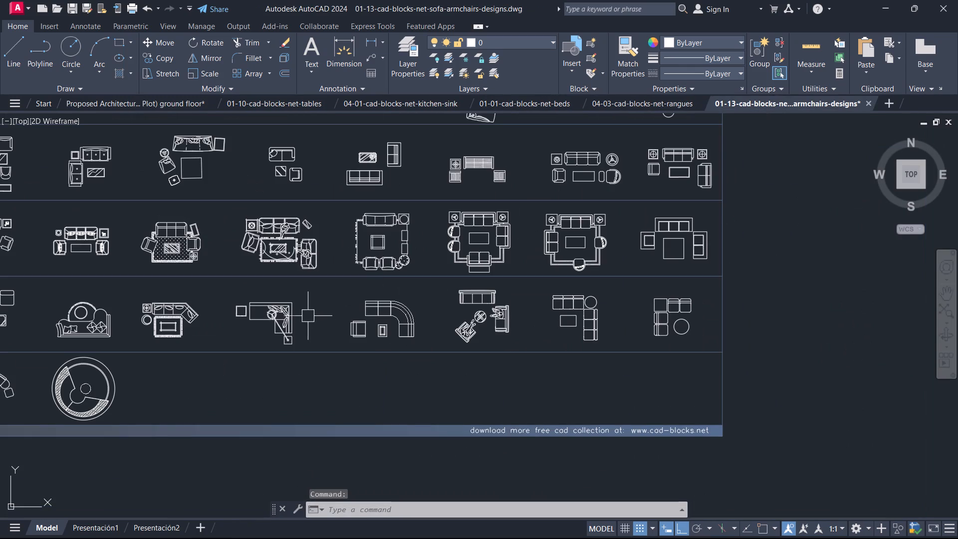
pyautogui.scroll(-1, 297, 316)
pyautogui.moveTo(295, 313); pyautogui.dragTo(613, 300, button='middle')
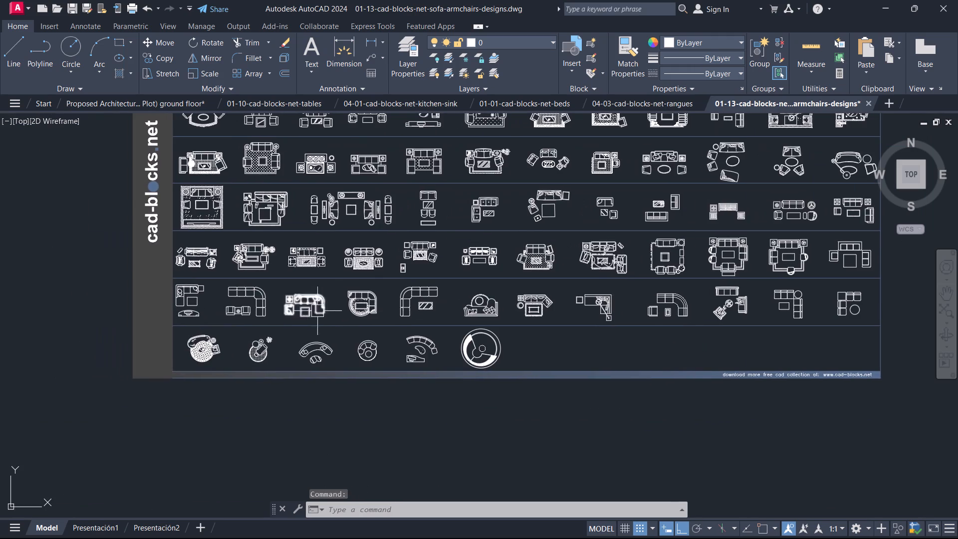
pyautogui.scroll(1, 304, 316)
pyautogui.moveTo(303, 318); pyautogui.dragTo(325, 372, button='middle')
pyautogui.moveTo(306, 297); pyautogui.dragTo(308, 311, button='middle')
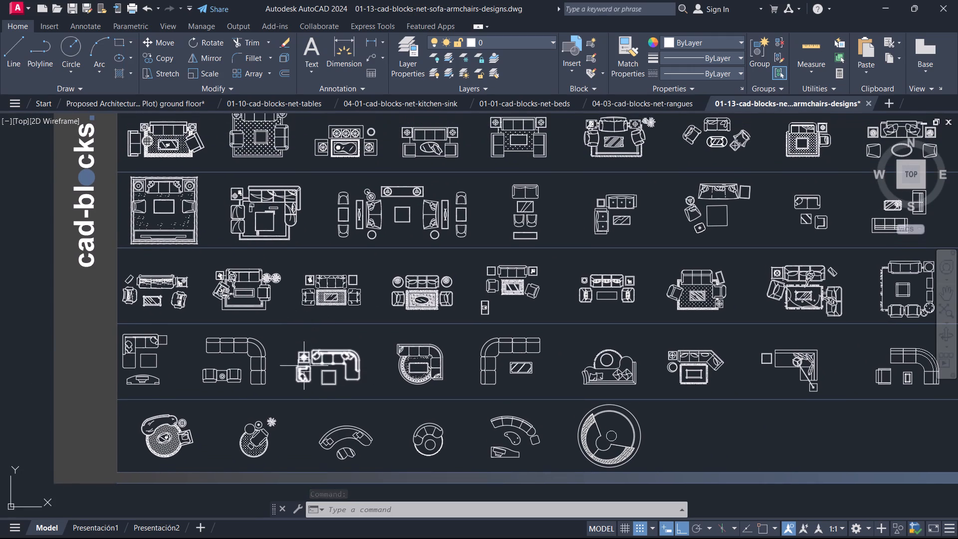
pyautogui.click(303, 366)
pyautogui.hotkey('ctrl', 'c')
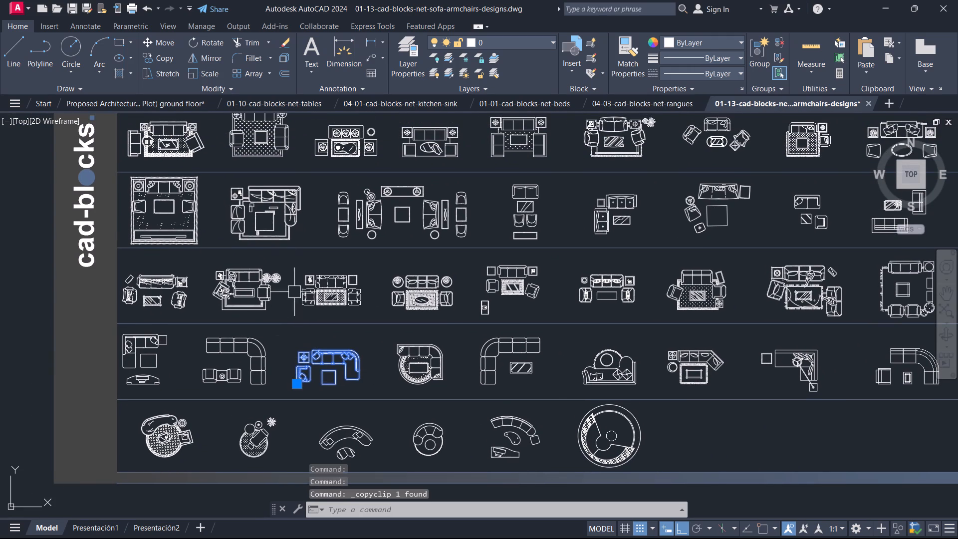
# Paste the curved corner sofa set into the villa ground floor drawing, in the empty space east of the plan.
pyautogui.click(151, 106)
pyautogui.hotkey('ctrl', 'v')
pyautogui.scroll(-2, 285, 225)
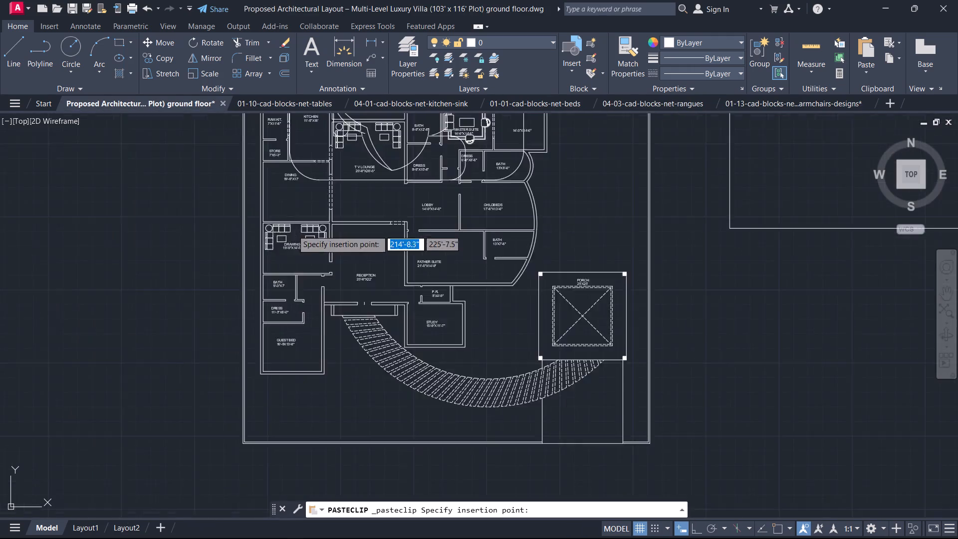
pyautogui.scroll(-3, 294, 231)
pyautogui.click(528, 285)
pyautogui.press('Escape')
# Scale the oversized pasted sofa set down drastically towards furniture size, based at the armchair's southwest corner.
pyautogui.click(526, 234)
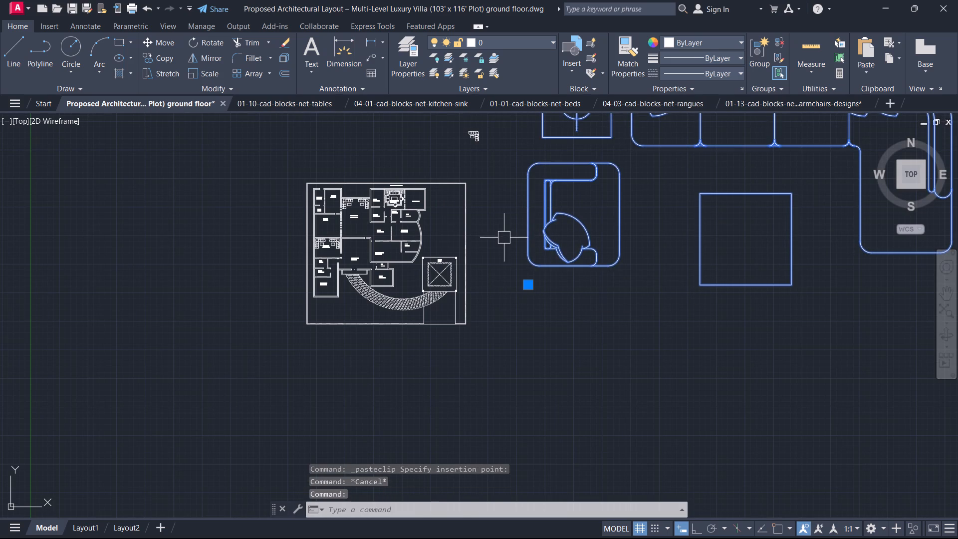
pyautogui.press('s')
pyautogui.press('c')
pyautogui.press('space')
pyautogui.scroll(3, 519, 269)
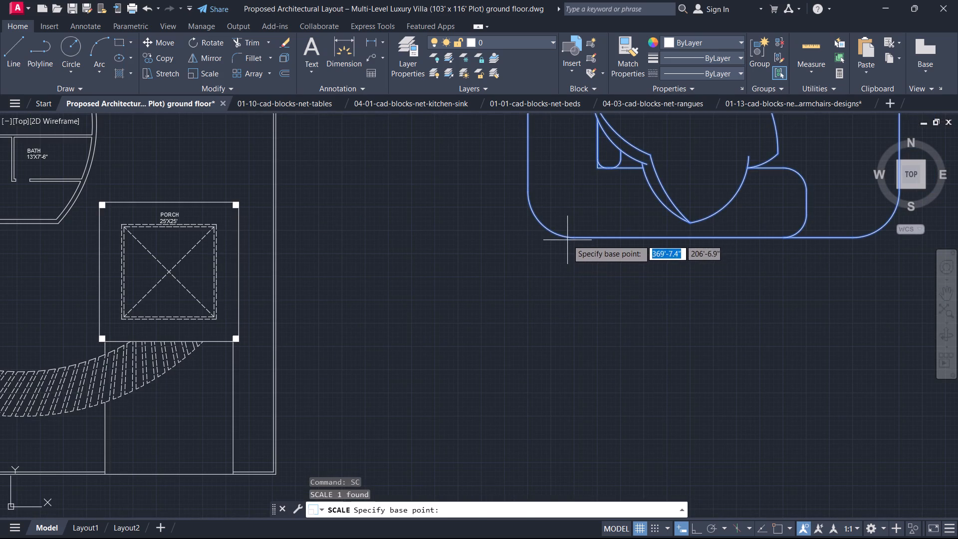
pyautogui.click(567, 238)
pyautogui.moveTo(576, 197); pyautogui.dragTo(392, 313, button='middle')
pyautogui.scroll(-1, 576, 197)
pyautogui.click(397, 306)
pyautogui.press('Escape')
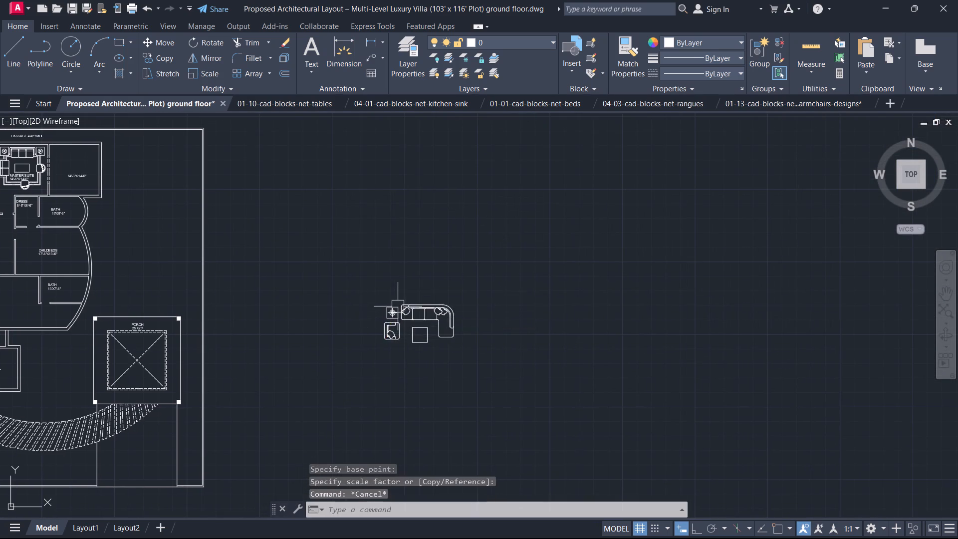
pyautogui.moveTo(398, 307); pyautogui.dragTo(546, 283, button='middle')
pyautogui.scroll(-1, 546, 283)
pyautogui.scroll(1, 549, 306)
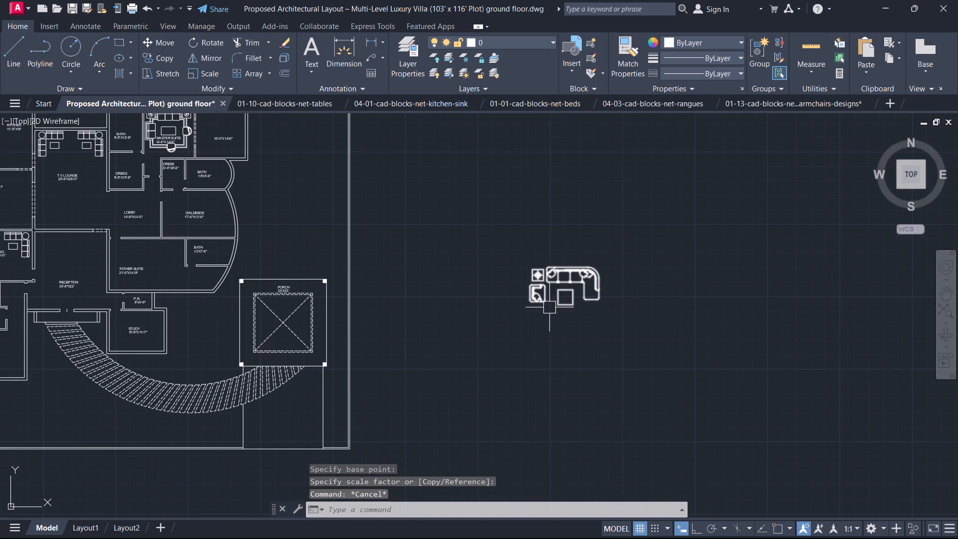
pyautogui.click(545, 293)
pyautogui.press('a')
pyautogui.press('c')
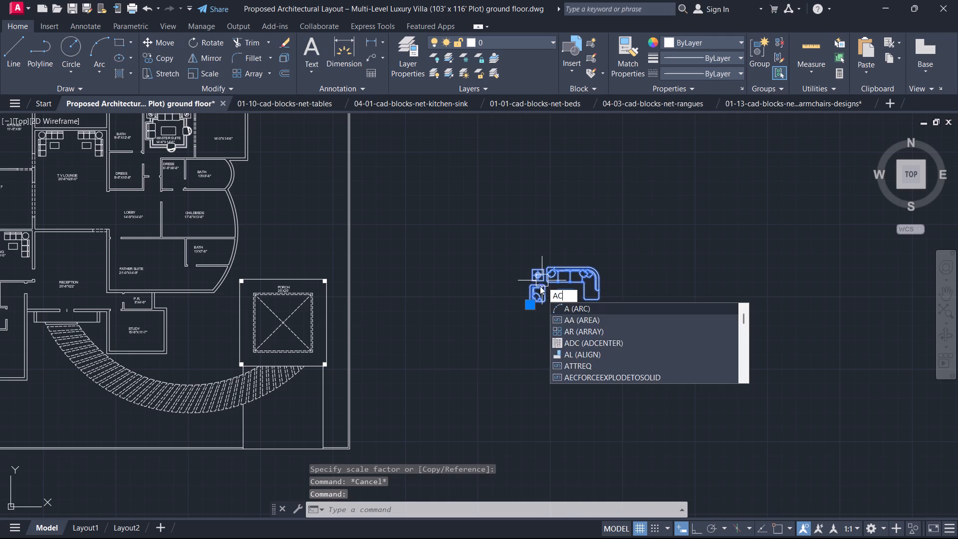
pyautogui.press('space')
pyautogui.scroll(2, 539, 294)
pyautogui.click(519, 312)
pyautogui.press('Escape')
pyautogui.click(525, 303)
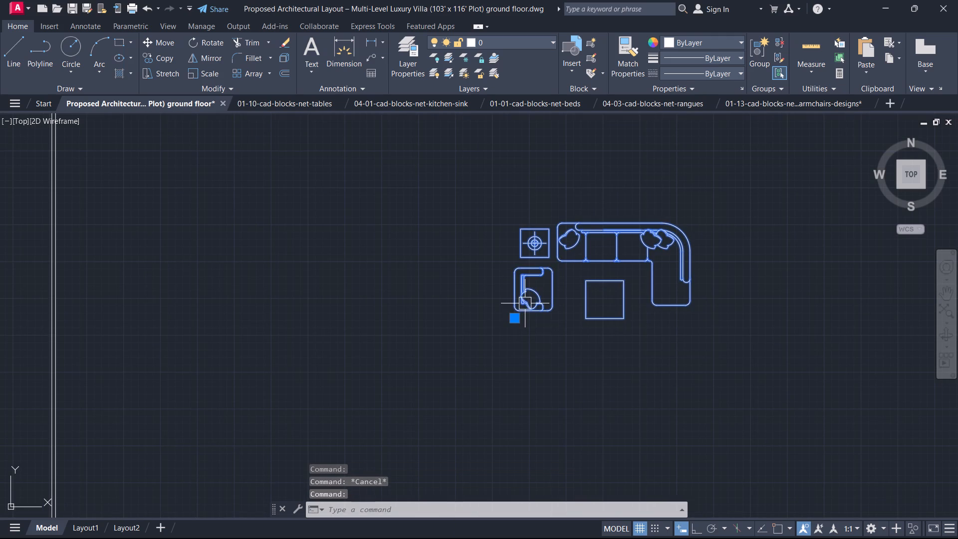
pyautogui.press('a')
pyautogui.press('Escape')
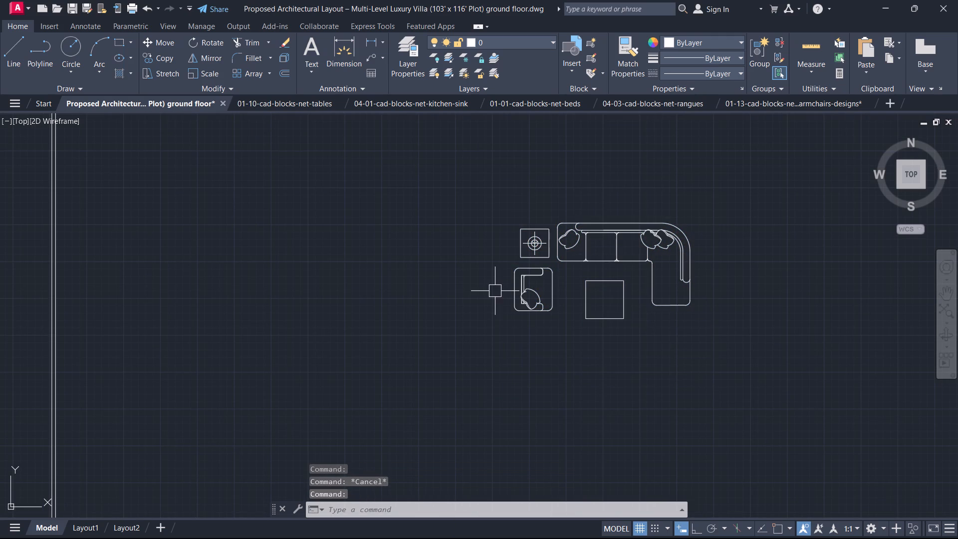
# Scale the curved sofa set down again to a little over half its size, based at the armchair's southwest corner.
pyautogui.write('SC')
pyautogui.press('space')
pyautogui.click(543, 292)
pyautogui.press('space')
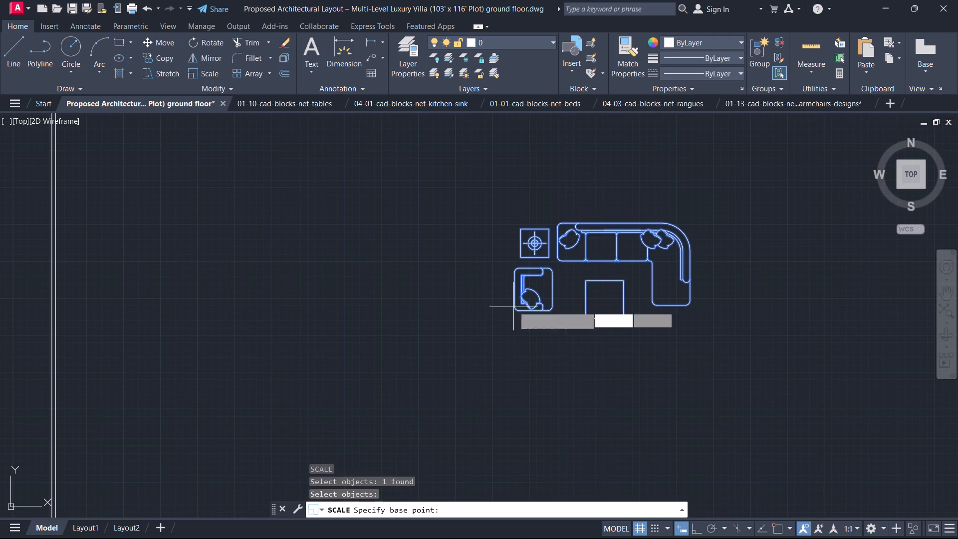
pyautogui.scroll(3, 512, 308)
pyautogui.click(521, 310)
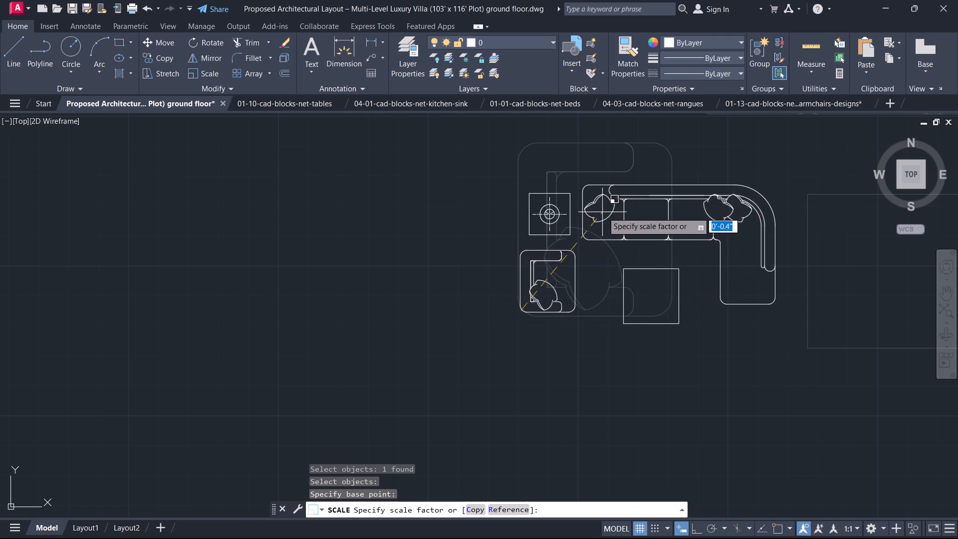
pyautogui.moveTo(603, 215); pyautogui.dragTo(422, 306, button='middle')
pyautogui.scroll(-1, 603, 215)
pyautogui.scroll(-1, 422, 306)
pyautogui.click(452, 291)
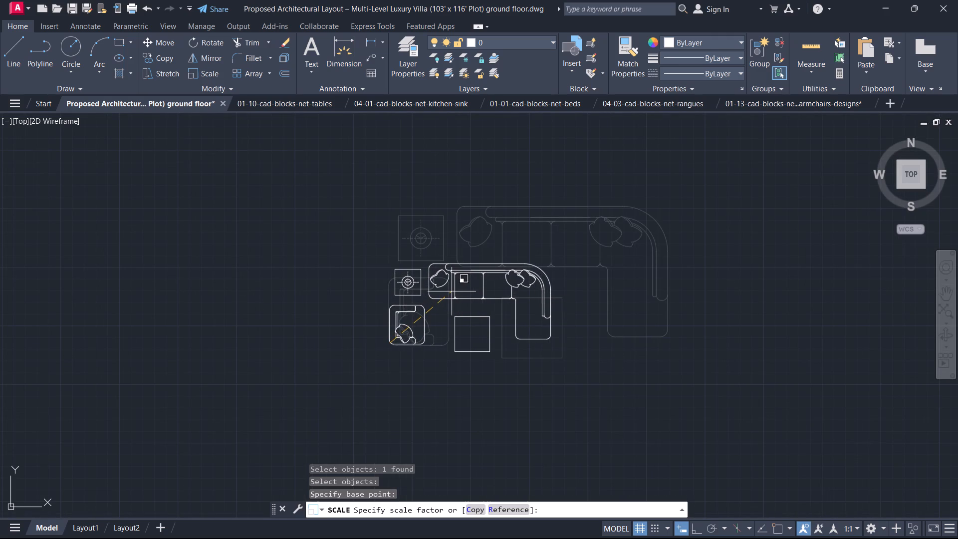
pyautogui.press('Escape')
# Rotate the curved sofa set 180° about a point just north of it, with ortho on.
pyautogui.click(454, 298)
pyautogui.press('r')
pyautogui.press('o')
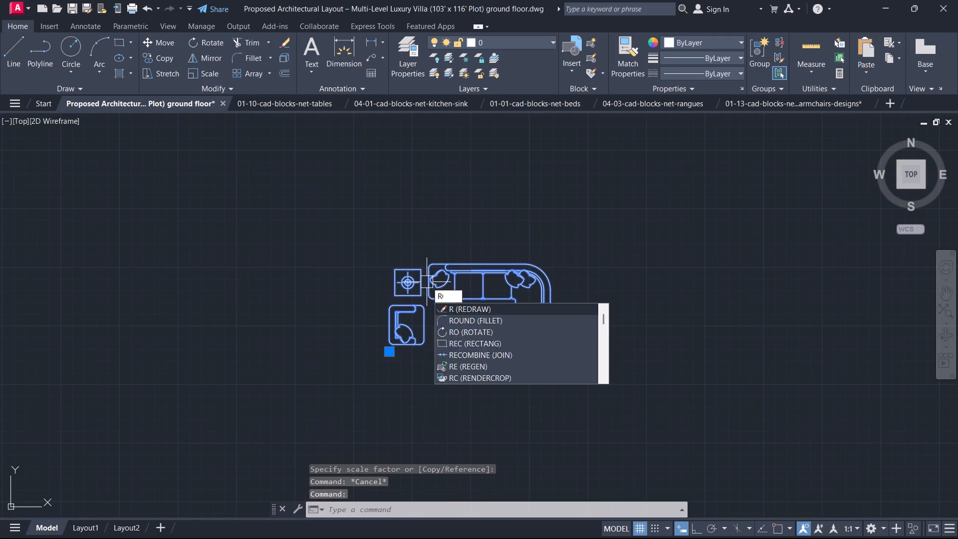
pyautogui.press('space')
pyautogui.click(440, 238)
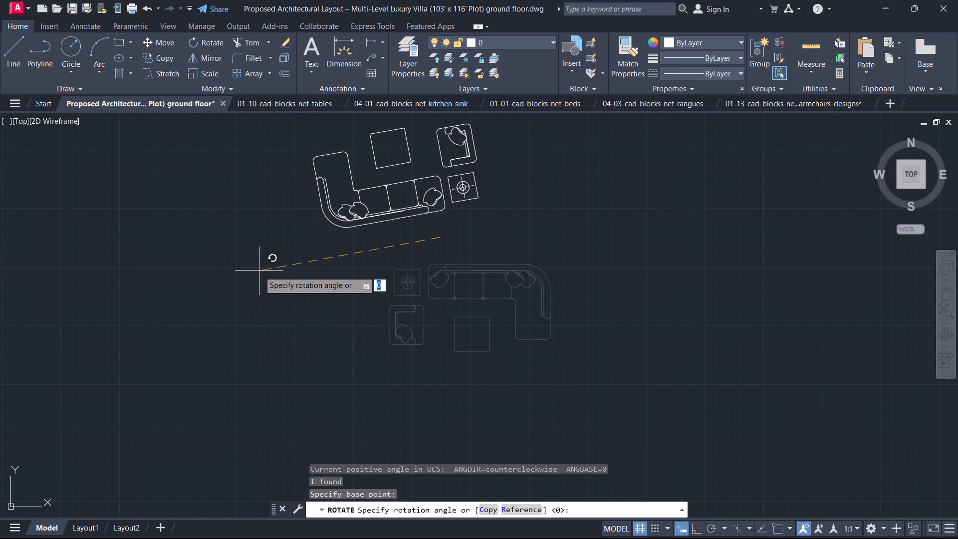
pyautogui.press('F8')
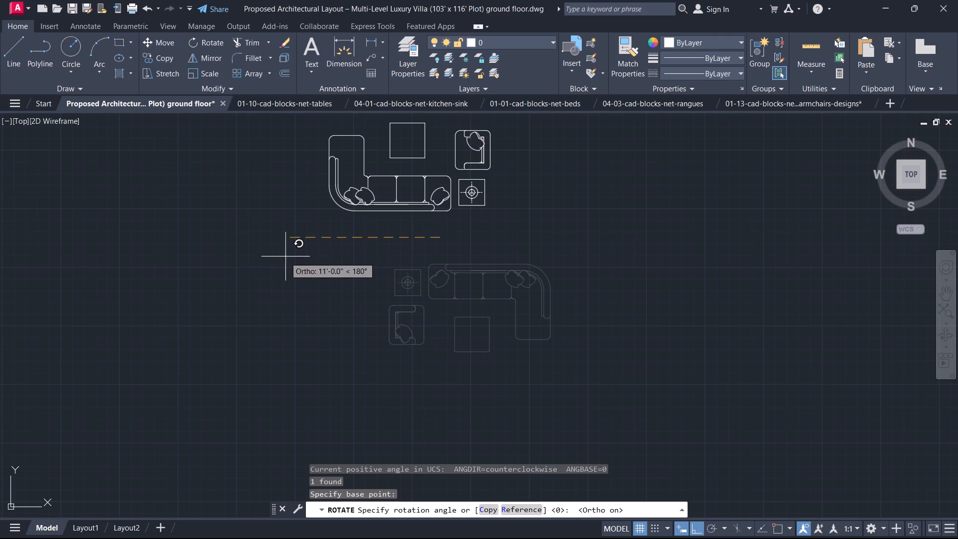
pyautogui.click(285, 257)
pyautogui.press('Escape')
# Copy the rotated curved sofa set into the drawing room's southwest corner, its back along the south wall, with ortho off.
pyautogui.click(470, 219)
pyautogui.click(428, 198)
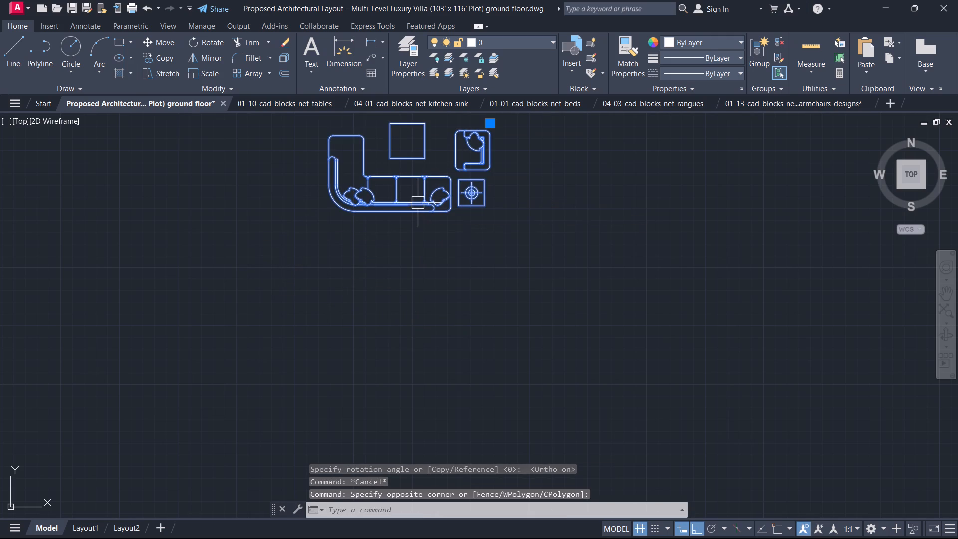
pyautogui.press('F8')
pyautogui.moveTo(415, 210); pyautogui.dragTo(426, 279, button='middle')
pyautogui.press('c')
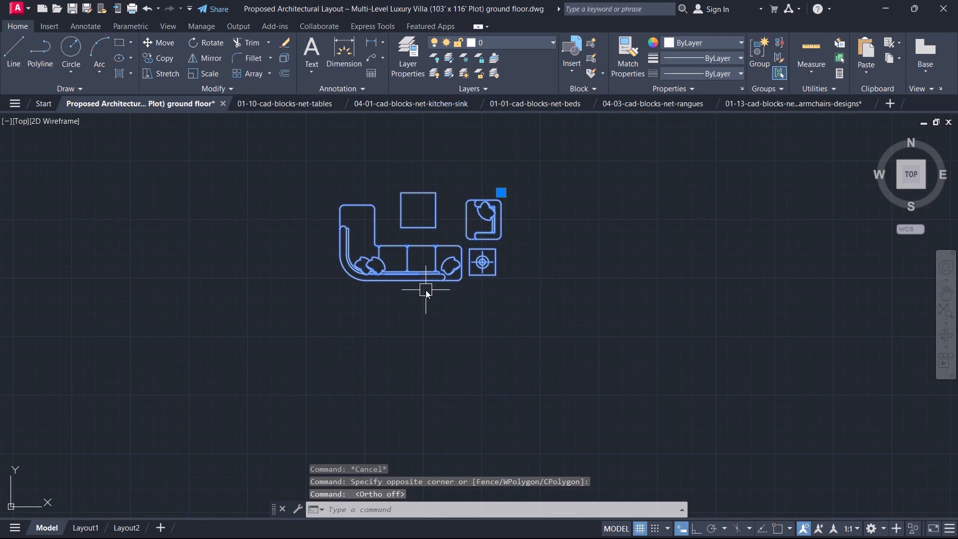
pyautogui.write('O')
pyautogui.press('space')
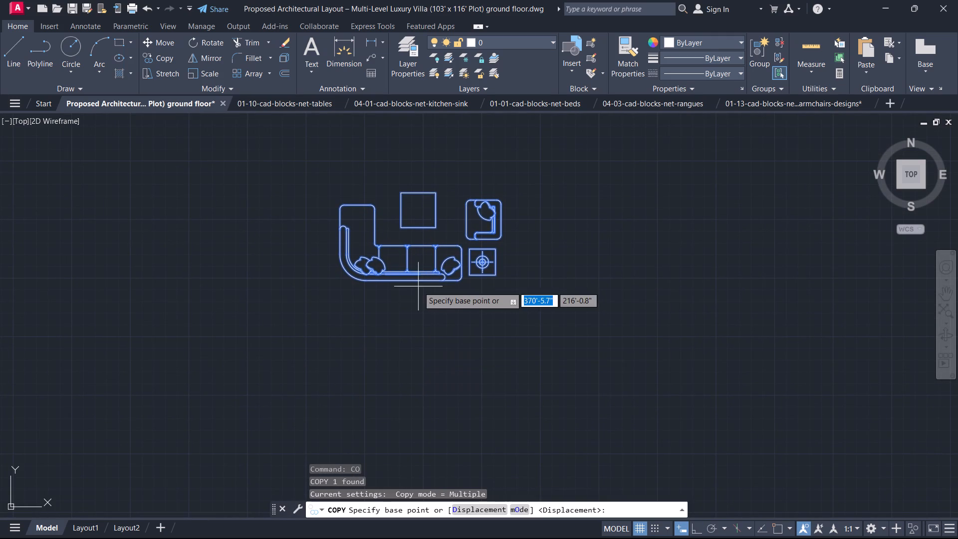
pyautogui.scroll(1, 412, 277)
pyautogui.click(399, 285)
pyautogui.scroll(-3, 384, 290)
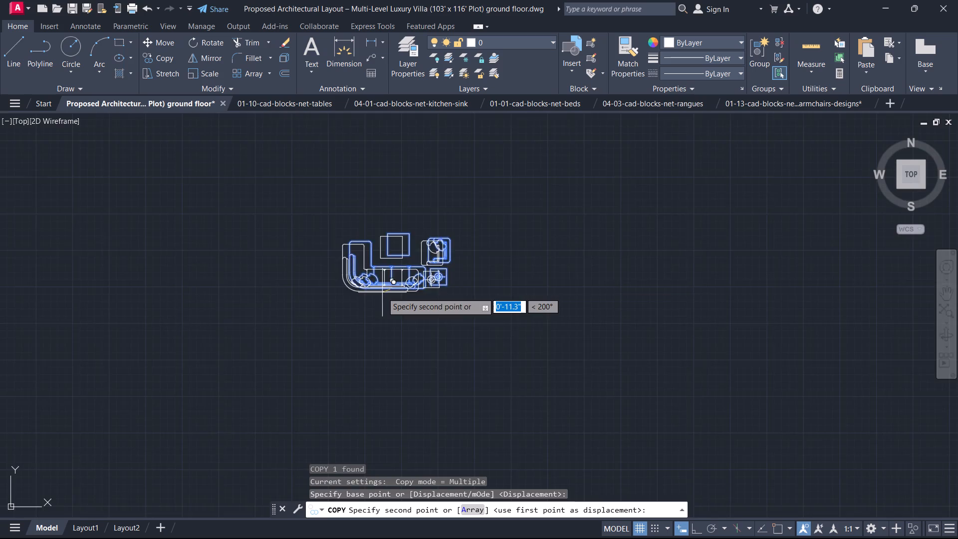
pyautogui.moveTo(382, 292); pyautogui.dragTo(630, 298, button='middle')
pyautogui.moveTo(103, 329); pyautogui.dragTo(542, 360, button='middle')
pyautogui.scroll(1, 206, 348)
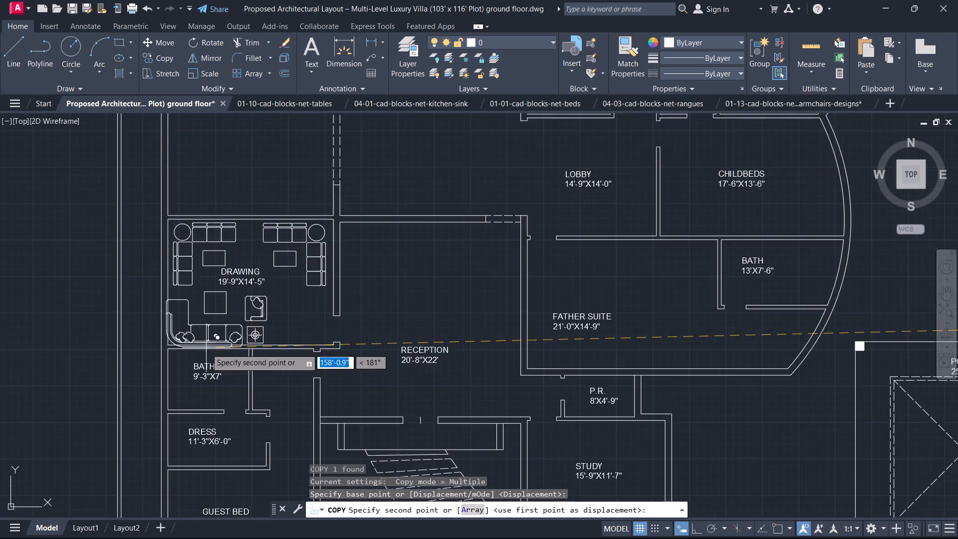
pyautogui.scroll(2, 206, 348)
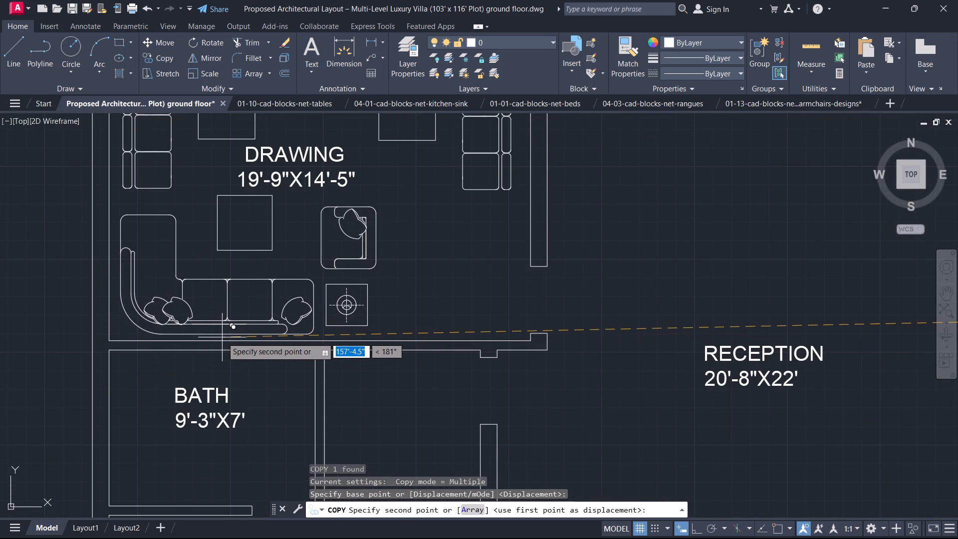
pyautogui.click(223, 338)
pyautogui.press('Escape')
pyautogui.scroll(-1, 297, 268)
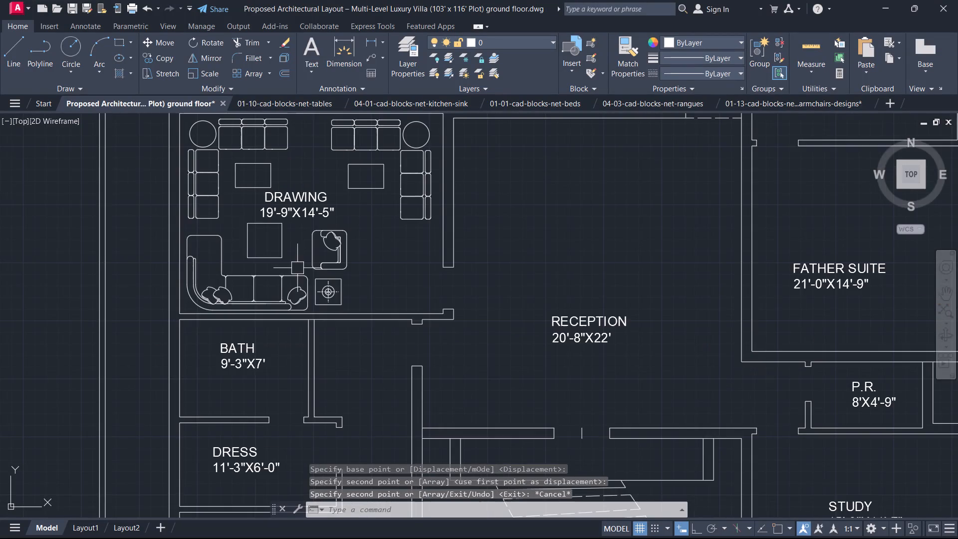
# Review the furnished drawing room and the rooms around it that still need furniture.
pyautogui.moveTo(297, 268); pyautogui.dragTo(198, 295, button='middle')
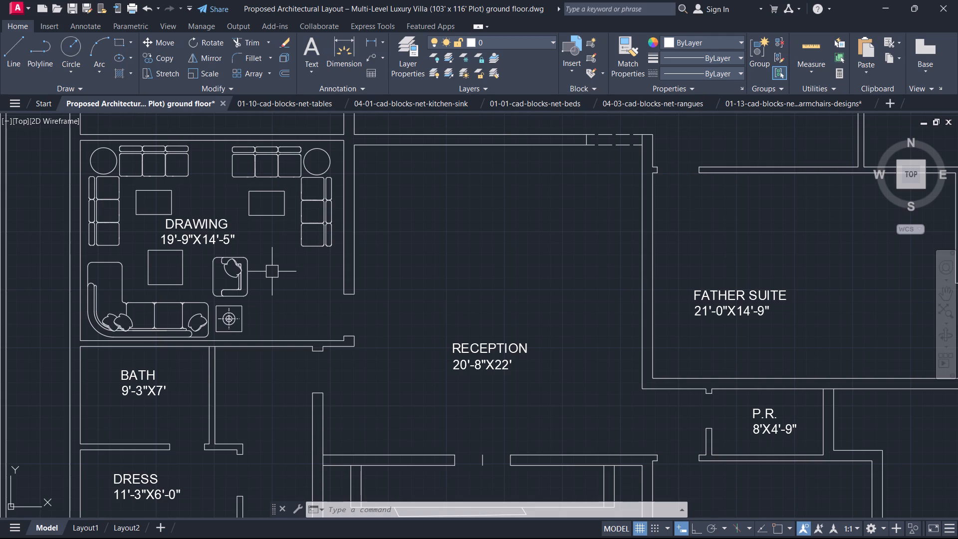
pyautogui.moveTo(221, 335); pyautogui.dragTo(314, 275, button='middle')
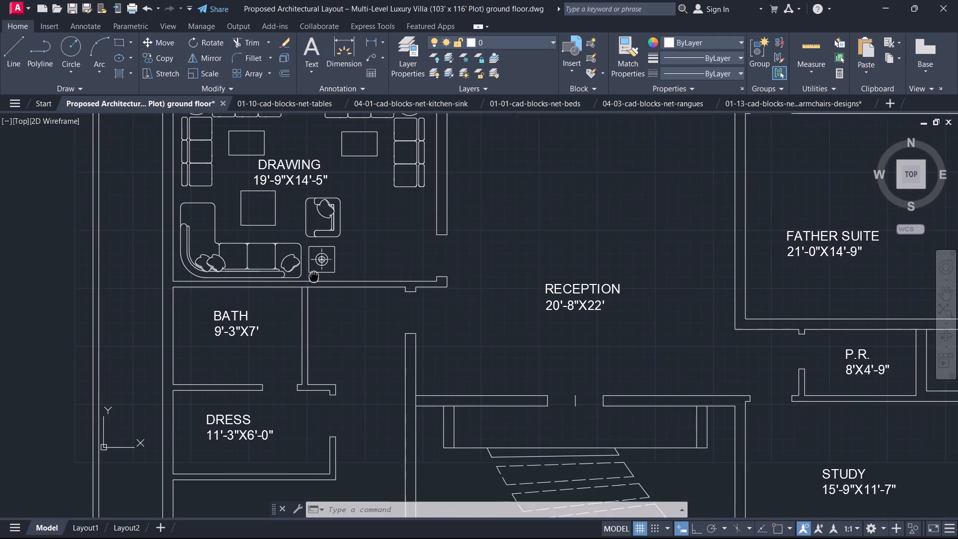
pyautogui.moveTo(314, 275); pyautogui.dragTo(320, 303, button='middle')
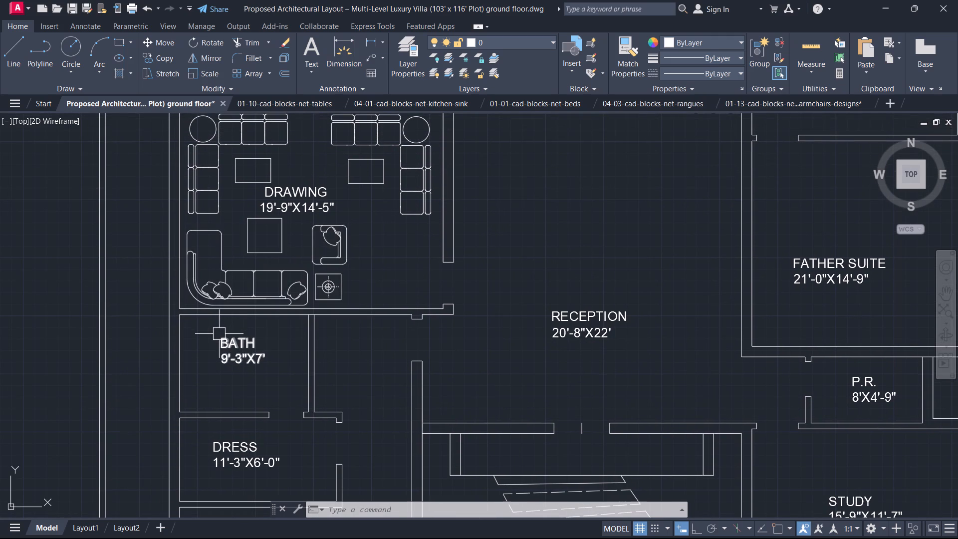
pyautogui.scroll(-1, 238, 332)
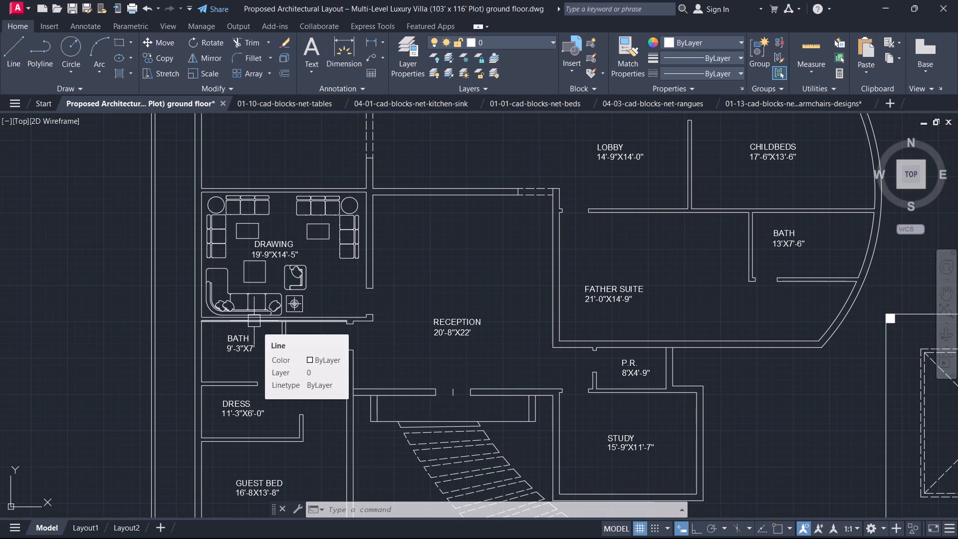
pyautogui.scroll(-2, 323, 306)
pyautogui.moveTo(323, 305); pyautogui.dragTo(317, 338, button='middle')
pyautogui.scroll(-1, 327, 316)
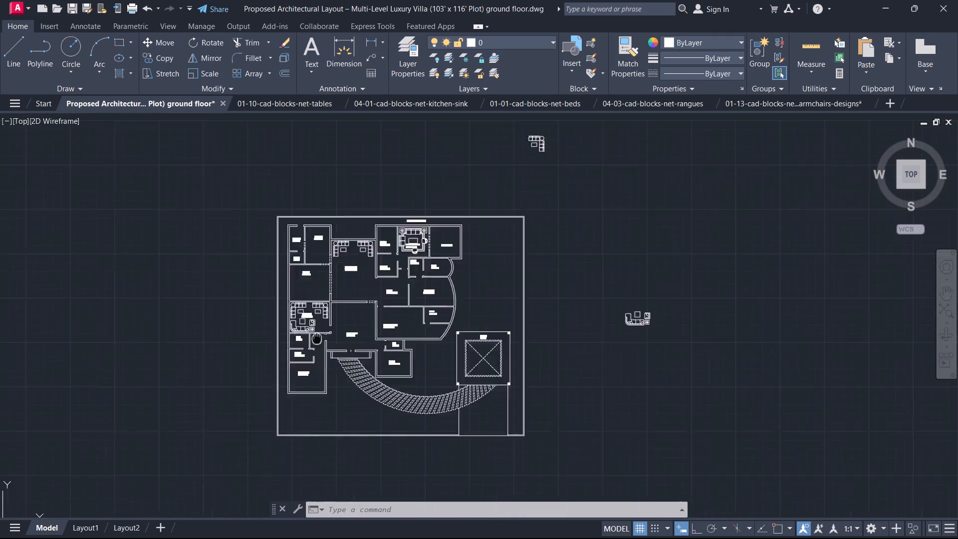
pyautogui.moveTo(317, 338); pyautogui.dragTo(293, 417, button='middle')
pyautogui.scroll(3, 290, 384)
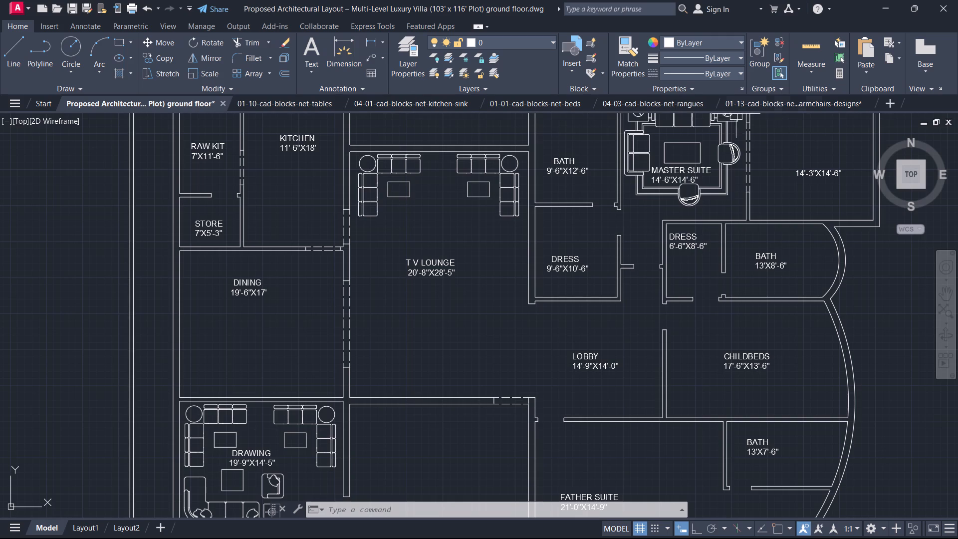
# Find the ten-chair oblong dining table with curved ends in the tables block drawing and copy it to the clipboard.
pyautogui.click(837, 106)
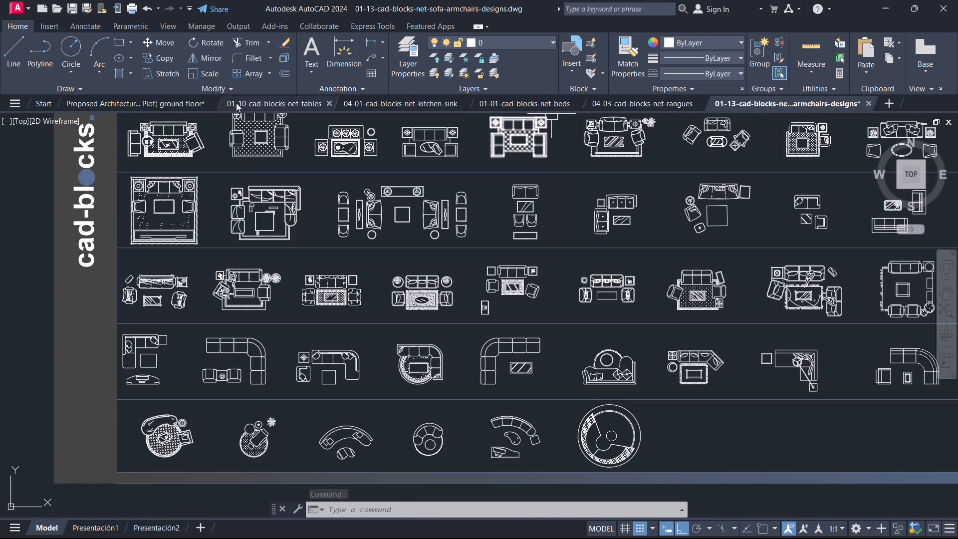
pyautogui.click(171, 105)
pyautogui.click(276, 105)
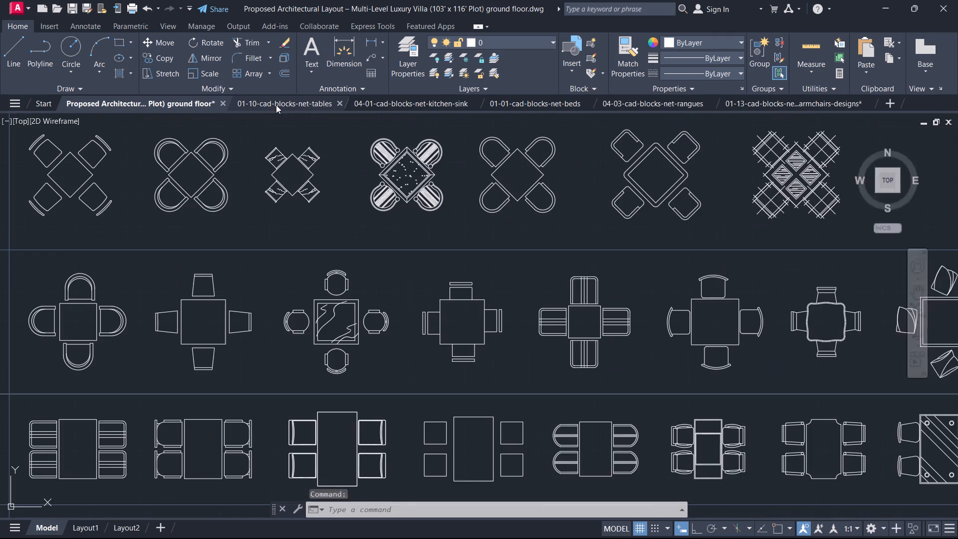
pyautogui.click(412, 99)
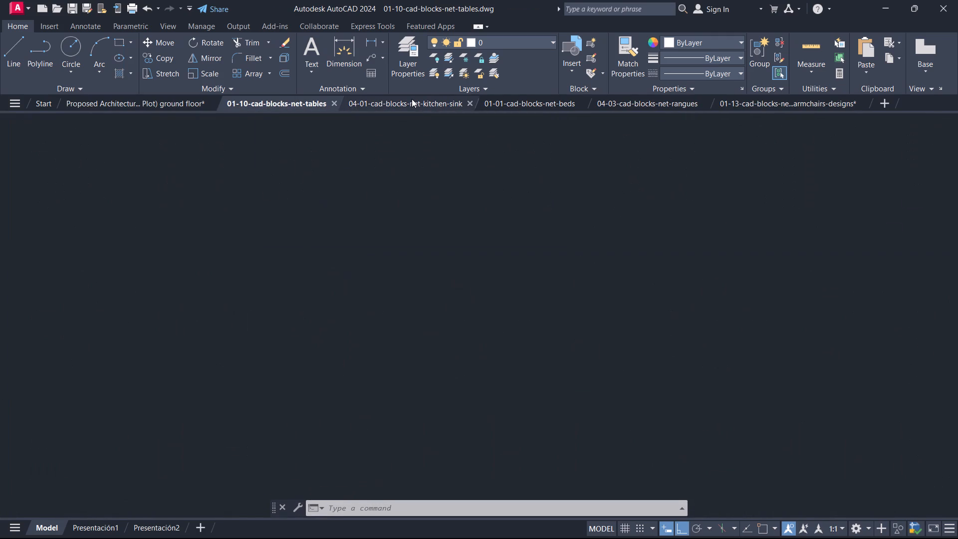
pyautogui.click(503, 110)
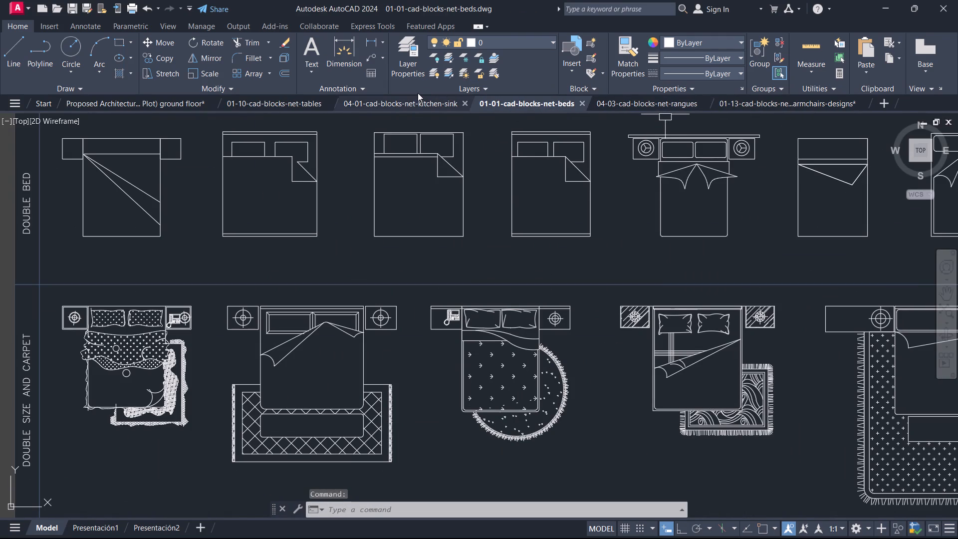
pyautogui.click(286, 105)
pyautogui.scroll(-2, 393, 231)
pyautogui.moveTo(426, 310); pyautogui.dragTo(378, 190, button='middle')
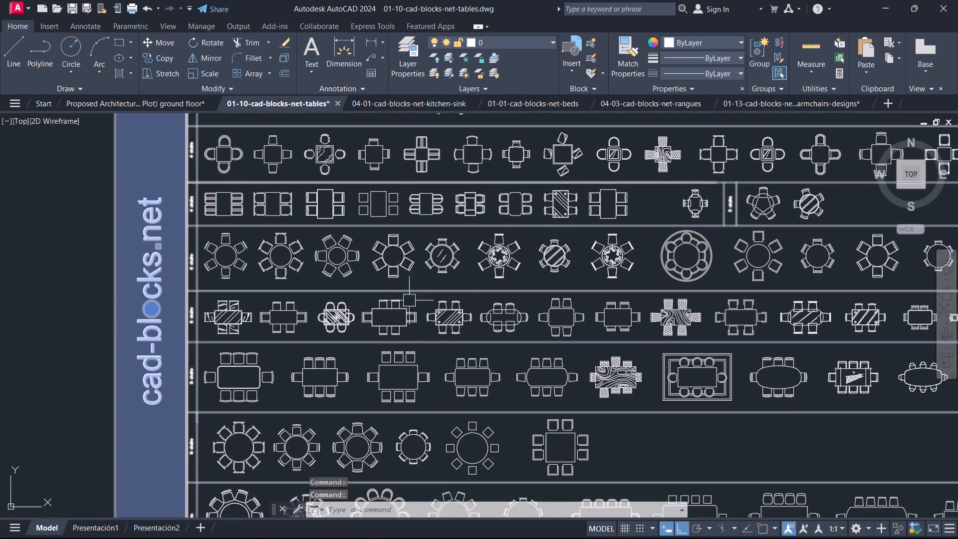
pyautogui.moveTo(414, 314); pyautogui.dragTo(408, 216, button='middle')
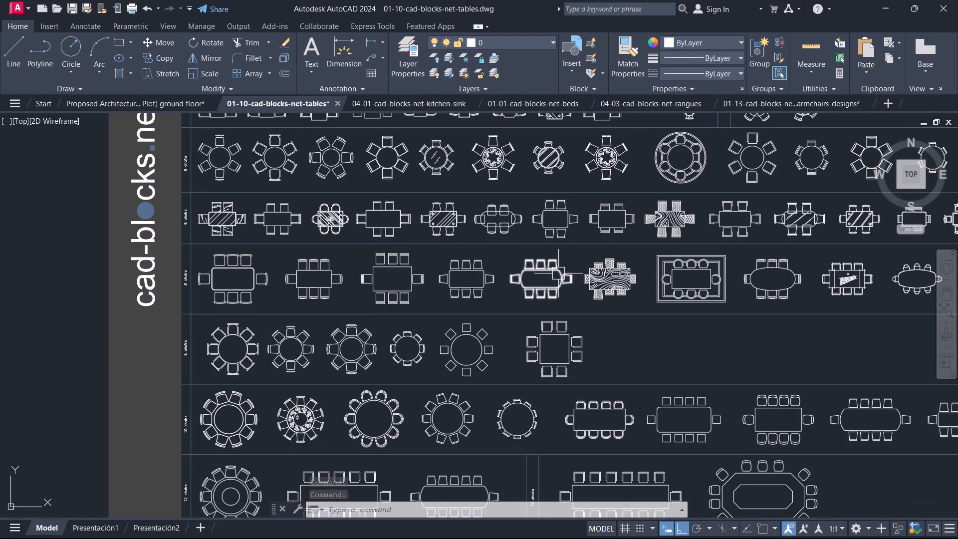
pyautogui.moveTo(530, 249); pyautogui.dragTo(412, 175, button='middle')
pyautogui.click(727, 340)
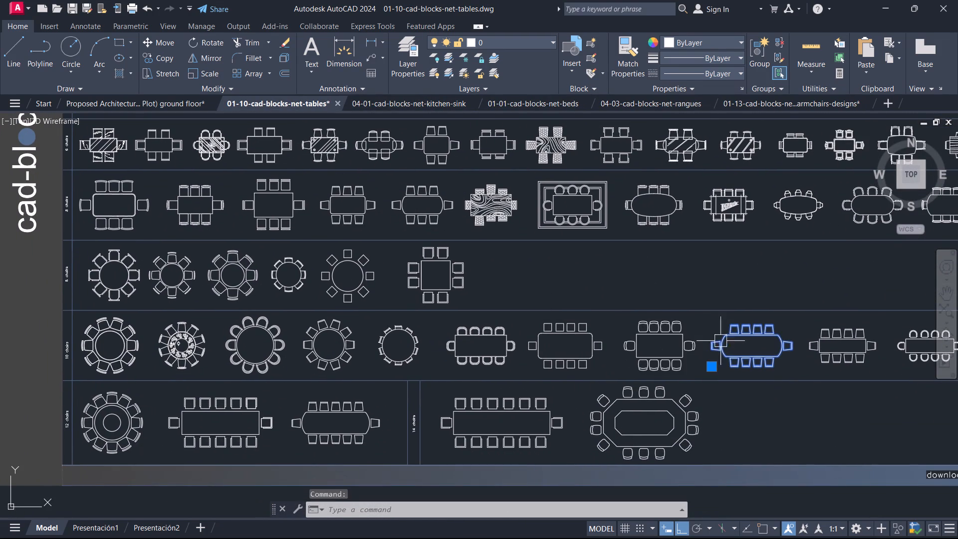
pyautogui.hotkey('ctrl', 'c')
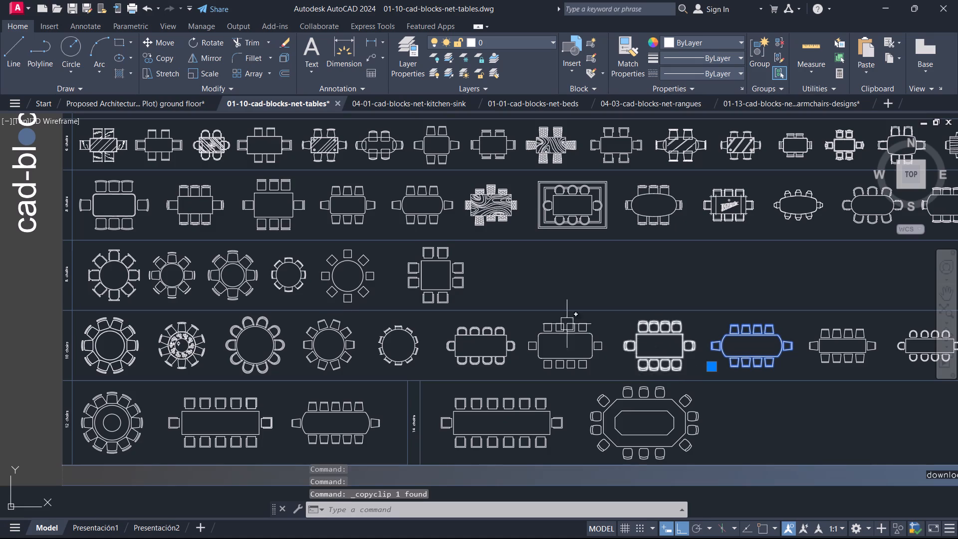
# Paste the ten-chair dining table into the villa ground floor drawing, in the empty space east of the plot.
pyautogui.click(144, 98)
pyautogui.hotkey('ctrl', 'v')
pyautogui.scroll(-4, 304, 214)
pyautogui.middleClick(311, 235)
pyautogui.scroll(-1, 299, 240)
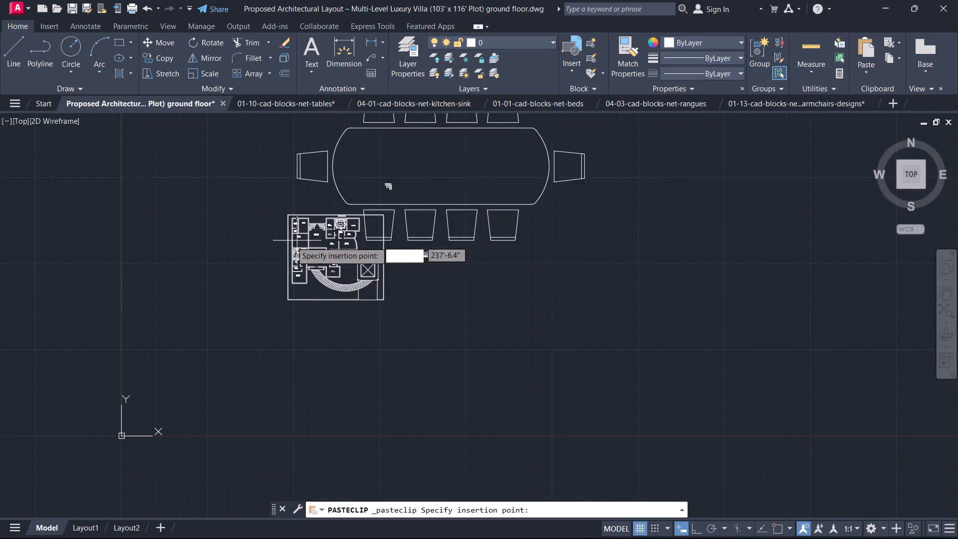
pyautogui.click(430, 277)
pyautogui.press('Escape')
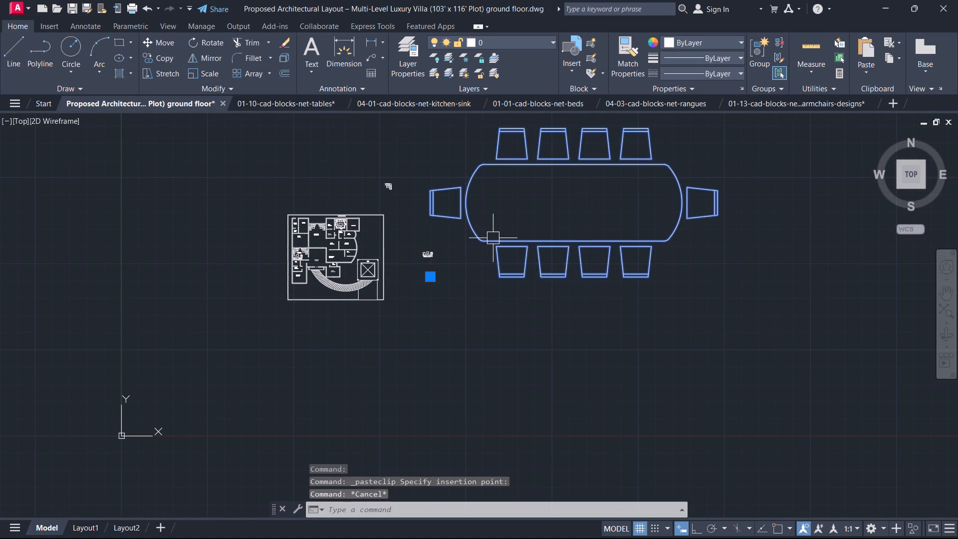
# Scale the oversized dining table down drastically towards furniture size, based near the southwest end of its tabletop.
pyautogui.click(493, 238)
pyautogui.press('s')
pyautogui.press('c')
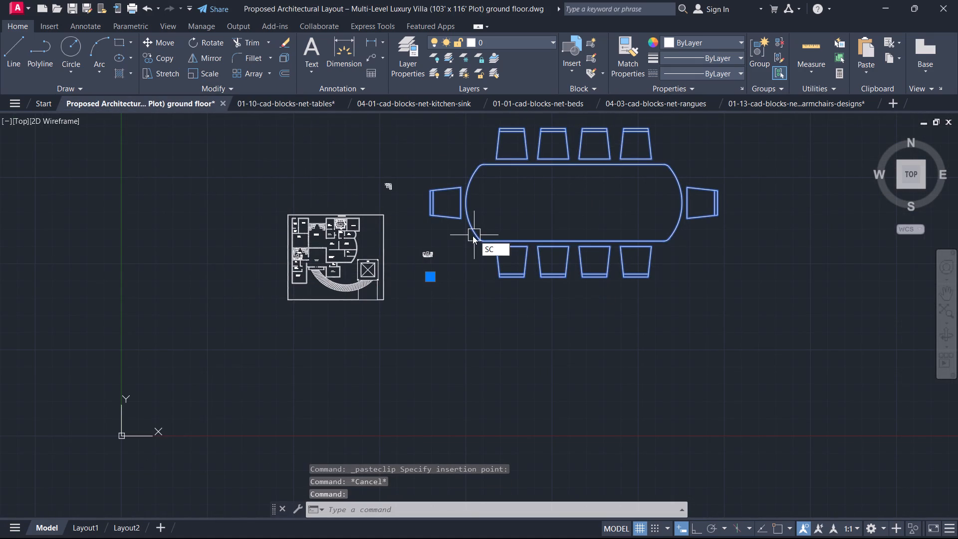
pyautogui.press('space')
pyautogui.middleClick(473, 236)
pyautogui.scroll(2, 473, 236)
pyautogui.click(478, 235)
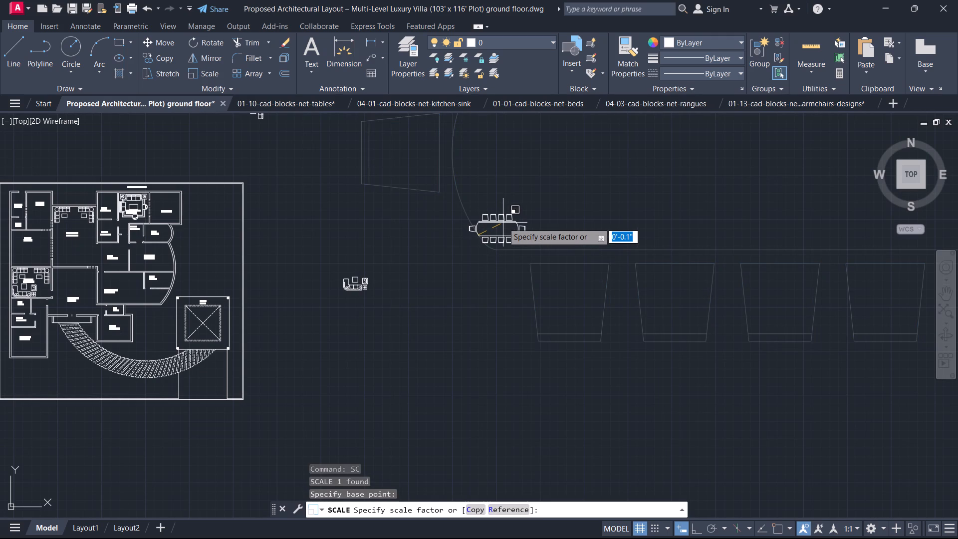
pyautogui.scroll(2, 502, 223)
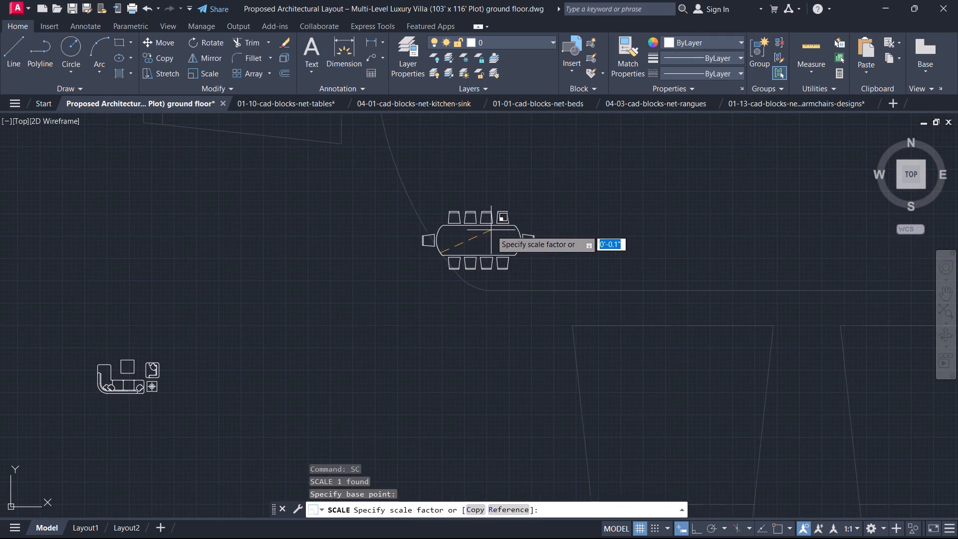
pyautogui.click(491, 230)
pyautogui.press('Escape')
# Copy the scaled dining table set from outside the plot into the dining room.
pyautogui.moveTo(509, 238); pyautogui.dragTo(504, 230)
pyautogui.click(480, 198)
pyautogui.write('CO')
pyautogui.press('space')
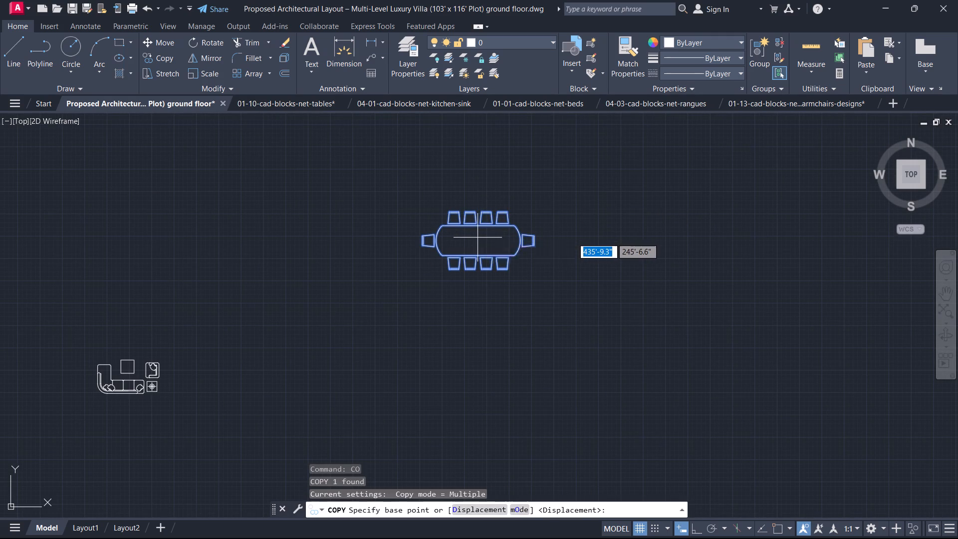
pyautogui.click(478, 238)
pyautogui.scroll(-3, 377, 251)
pyautogui.moveTo(376, 251); pyautogui.dragTo(633, 290, button='middle')
pyautogui.scroll(1, 320, 302)
pyautogui.scroll(3, 430, 286)
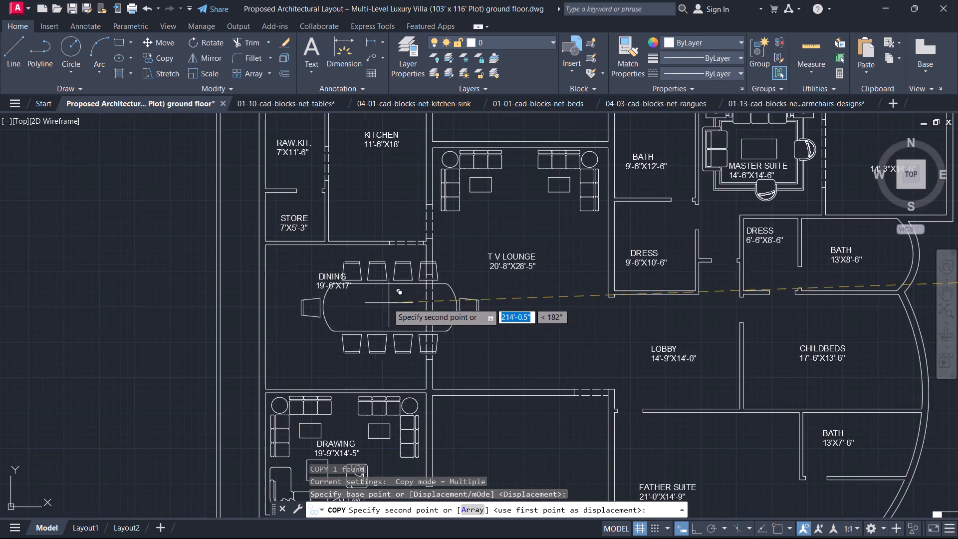
pyautogui.scroll(2, 368, 313)
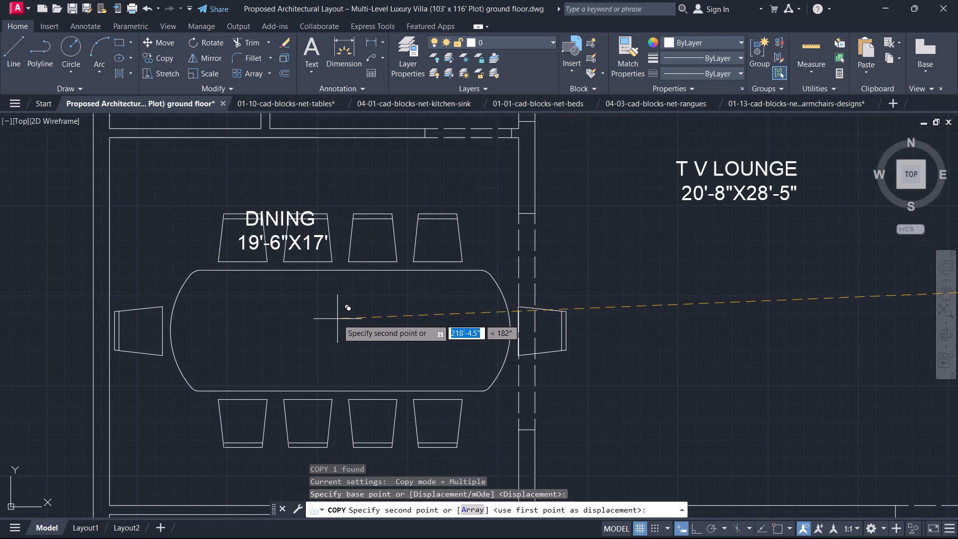
pyautogui.click(337, 319)
pyautogui.press('Escape')
# Scale the dining room table set down slightly to fit between the walls, based on the west wall beside the end chair.
pyautogui.click(177, 315)
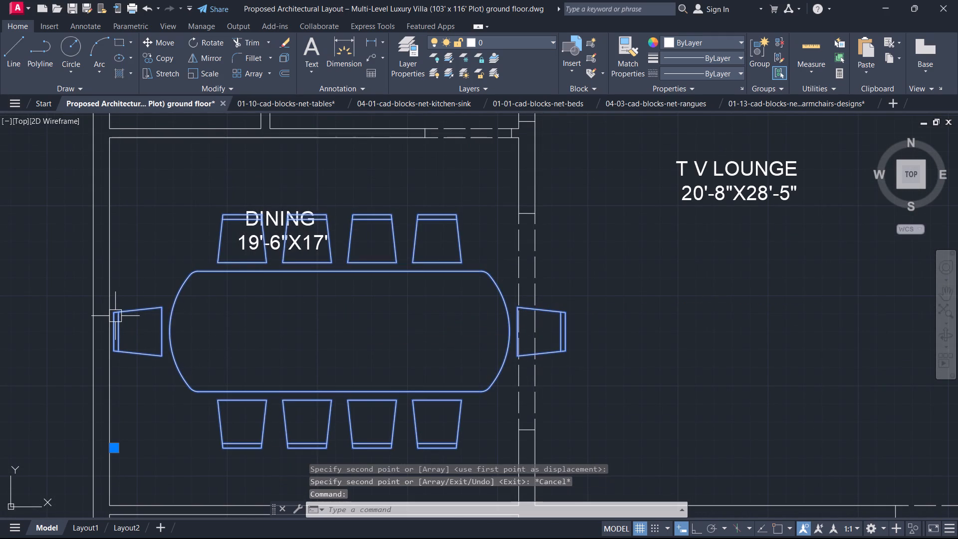
pyautogui.write('SC')
pyautogui.press('space')
pyautogui.scroll(2, 98, 332)
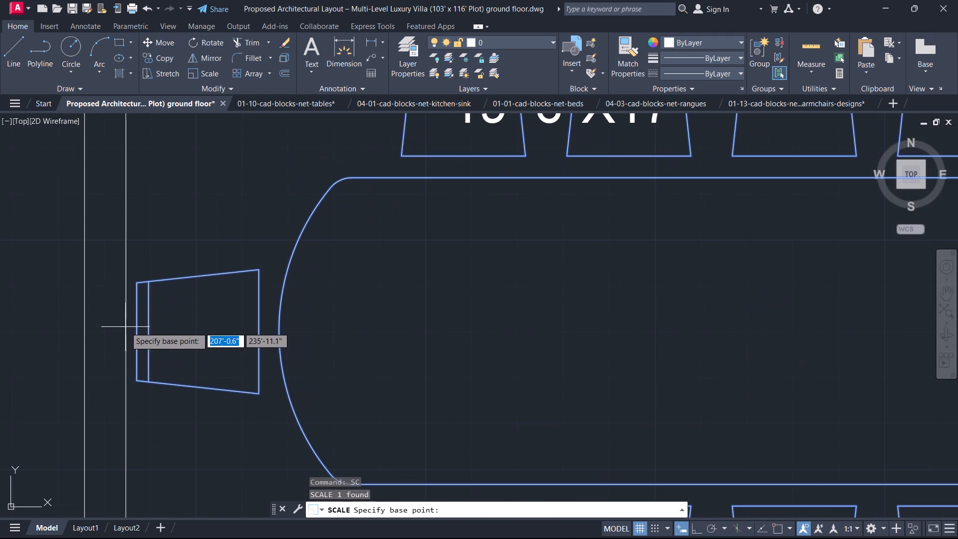
pyautogui.click(126, 327)
pyautogui.scroll(-2, 411, 277)
pyautogui.moveTo(411, 276); pyautogui.dragTo(158, 226, button='middle')
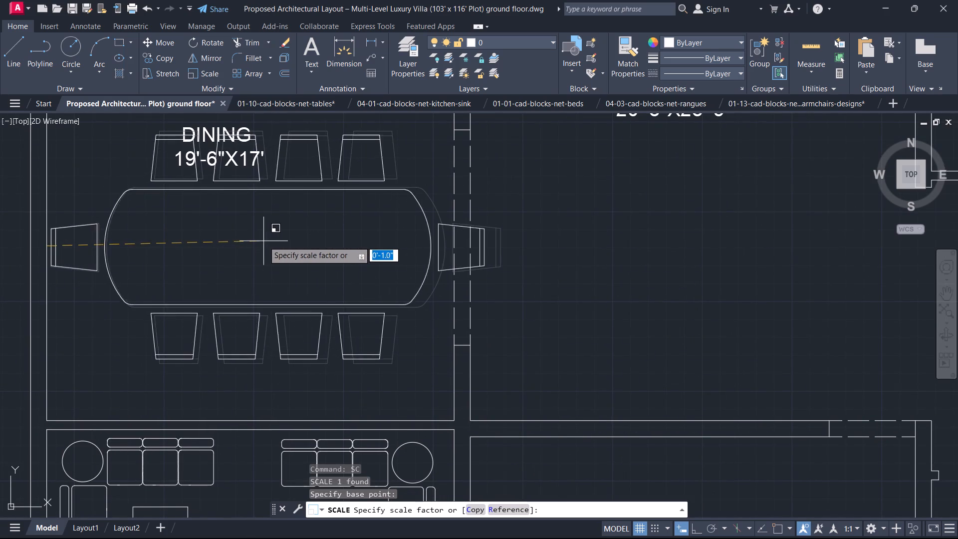
pyautogui.click(242, 235)
pyautogui.press('Escape')
# Move the DINING 19'-6"X17' label off the northern chairs to the middle of the tabletop.
pyautogui.scroll(-2, 207, 233)
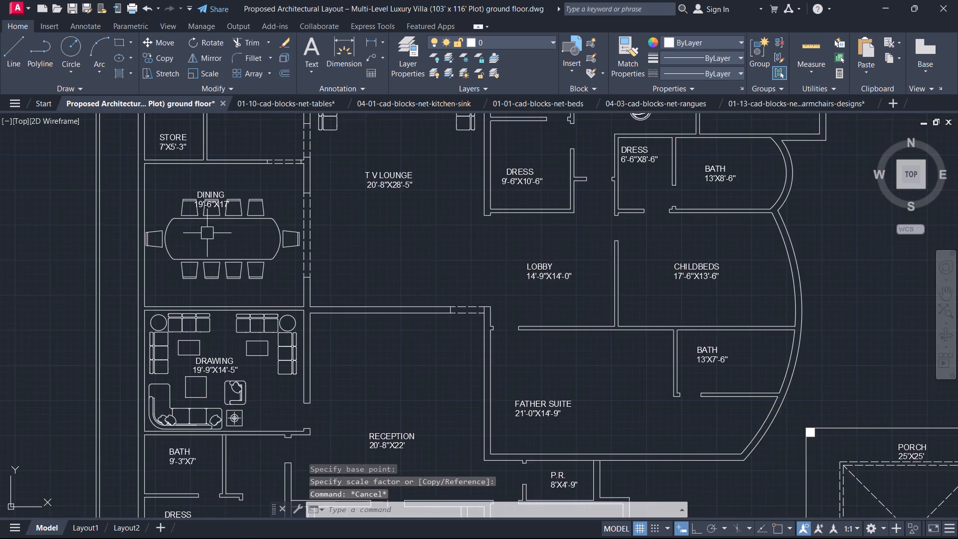
pyautogui.moveTo(207, 233); pyautogui.dragTo(271, 265, button='middle')
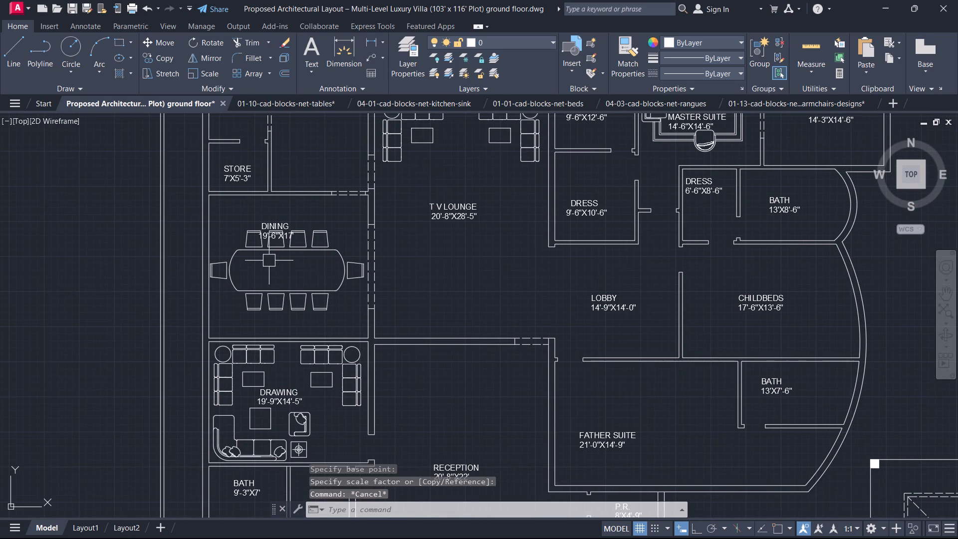
pyautogui.scroll(-1, 269, 260)
pyautogui.moveTo(297, 235); pyautogui.dragTo(304, 263, button='middle')
pyautogui.scroll(4, 297, 235)
pyautogui.click(239, 273)
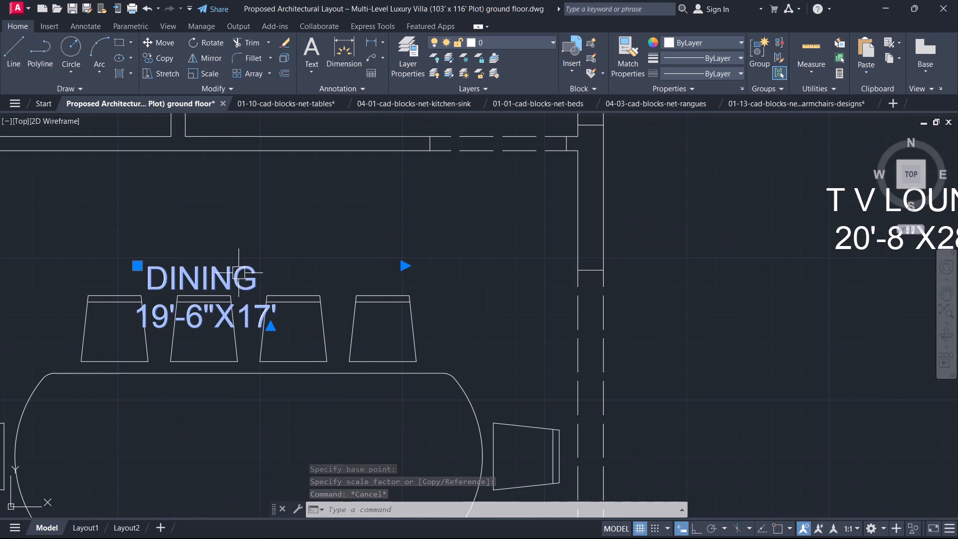
pyautogui.write('M')
pyautogui.press('space')
pyautogui.moveTo(229, 266); pyautogui.dragTo(234, 269)
pyautogui.moveTo(298, 342); pyautogui.dragTo(277, 247, button='middle')
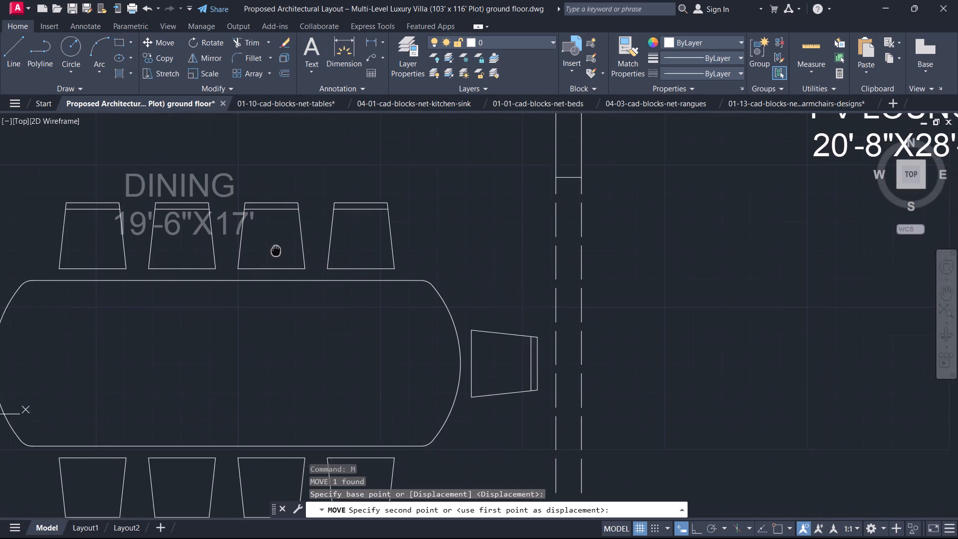
pyautogui.moveTo(277, 247); pyautogui.dragTo(280, 253, button='middle')
pyautogui.click(243, 318)
pyautogui.press('Escape')
# Delete the spare dining table and the two spare sofa sets lying outside the plot boundary.
pyautogui.scroll(-3, 265, 273)
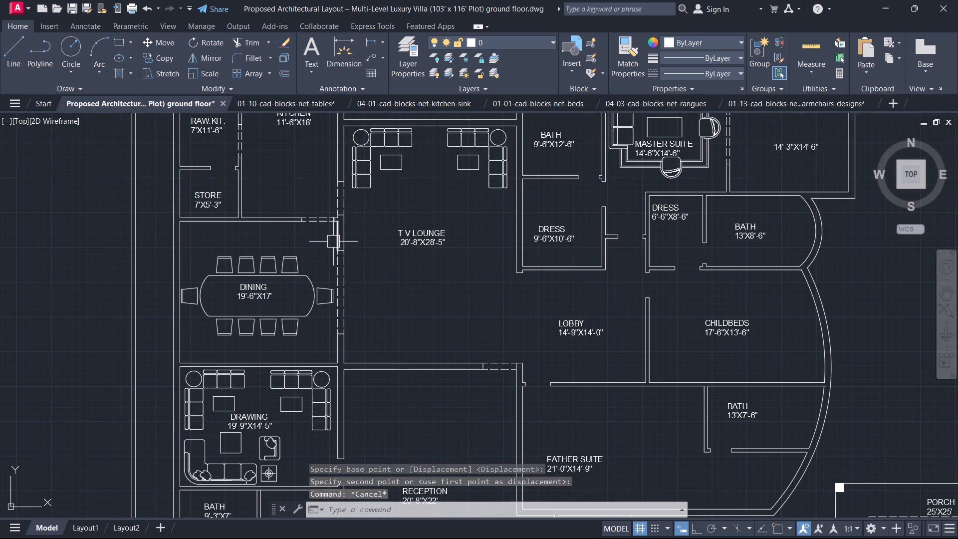
pyautogui.scroll(-1, 354, 238)
pyautogui.moveTo(360, 240); pyautogui.dragTo(103, 200, button='middle')
pyautogui.scroll(-2, 352, 211)
pyautogui.scroll(-1, 444, 210)
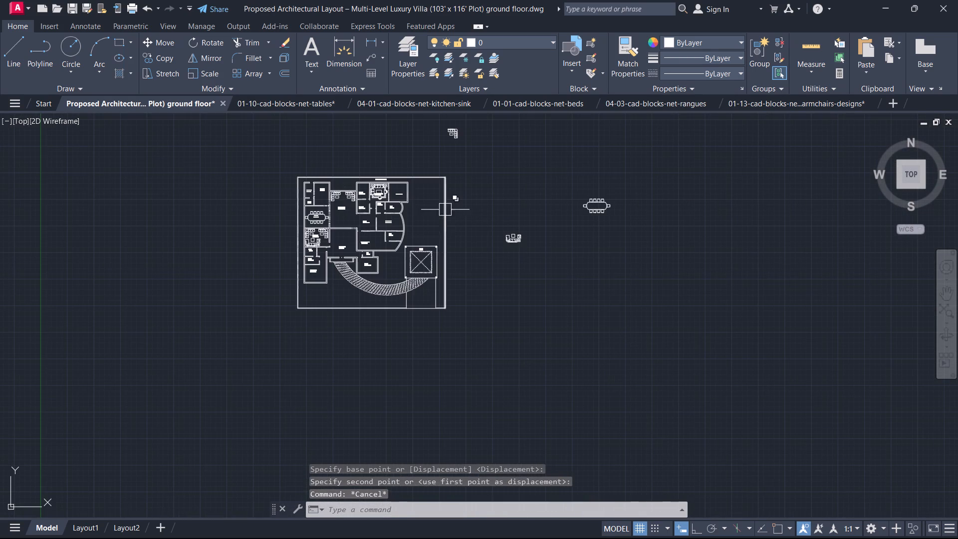
pyautogui.scroll(-1, 424, 227)
pyautogui.moveTo(424, 227); pyautogui.dragTo(282, 260, button='middle')
pyautogui.moveTo(445, 277); pyautogui.dragTo(438, 269)
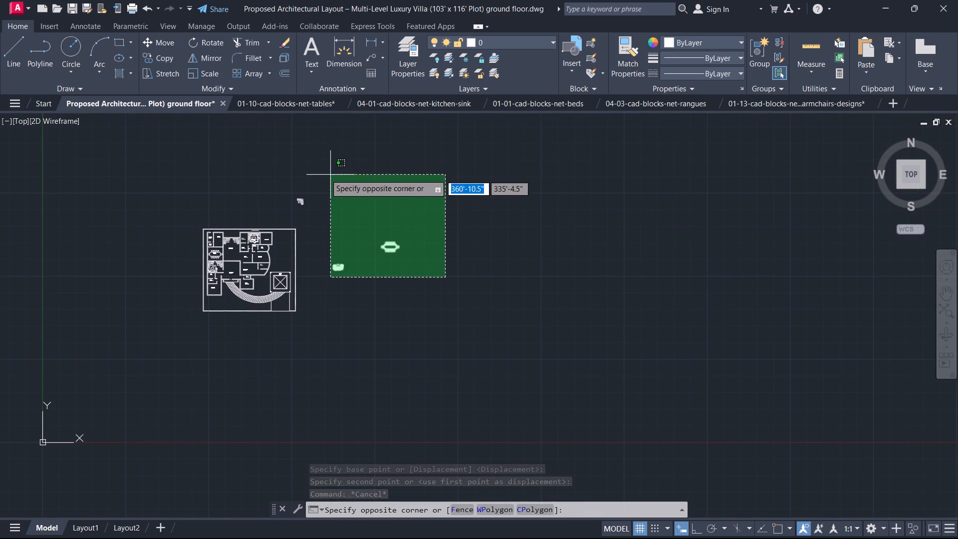
pyautogui.click(317, 174)
pyautogui.click(317, 219)
pyautogui.click(292, 184)
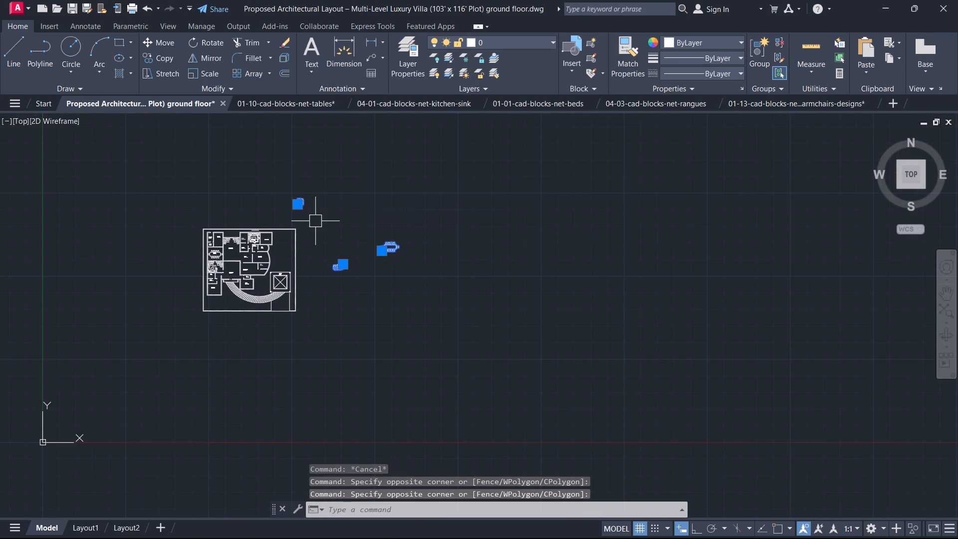
pyautogui.press('Delete')
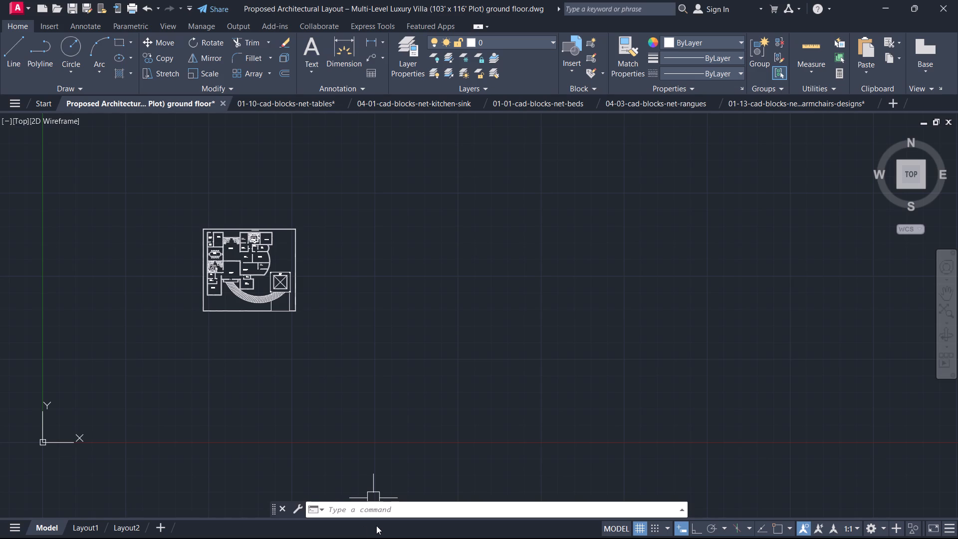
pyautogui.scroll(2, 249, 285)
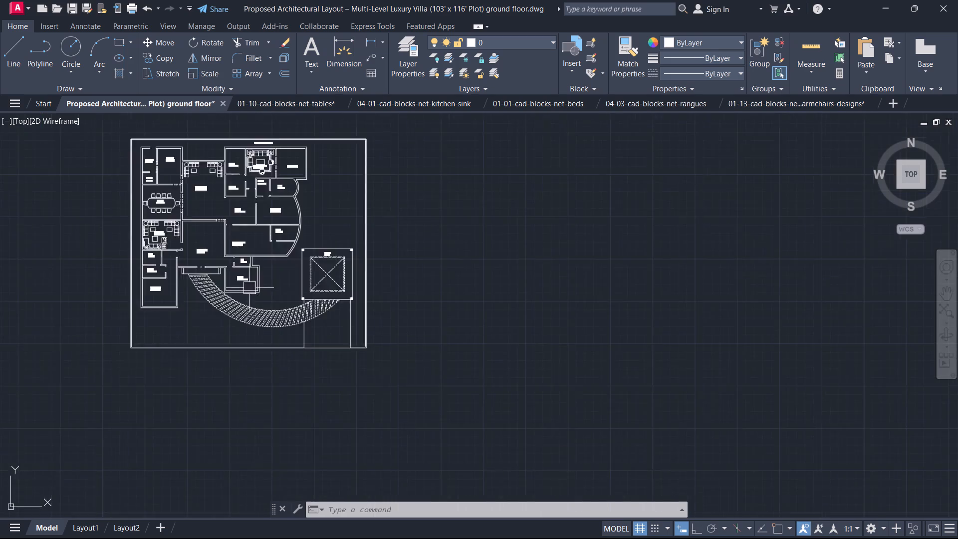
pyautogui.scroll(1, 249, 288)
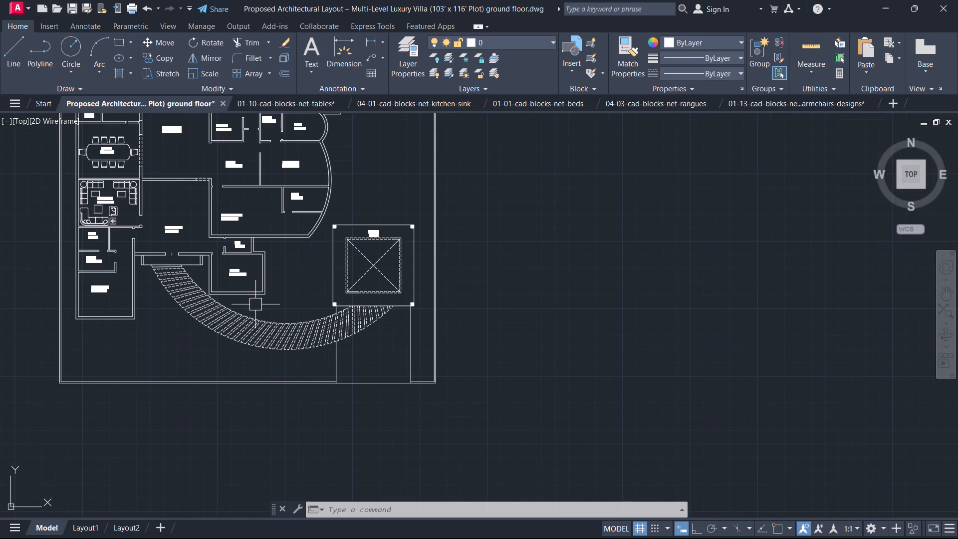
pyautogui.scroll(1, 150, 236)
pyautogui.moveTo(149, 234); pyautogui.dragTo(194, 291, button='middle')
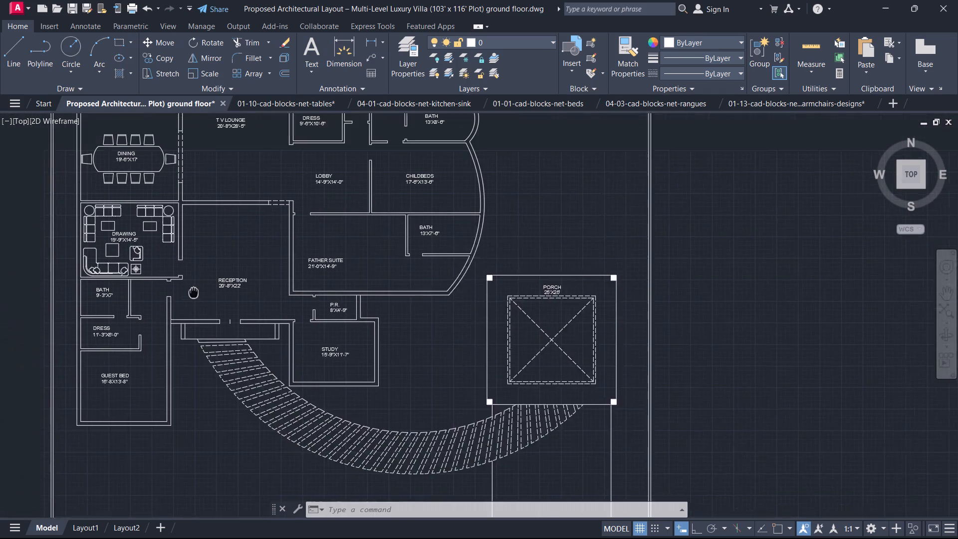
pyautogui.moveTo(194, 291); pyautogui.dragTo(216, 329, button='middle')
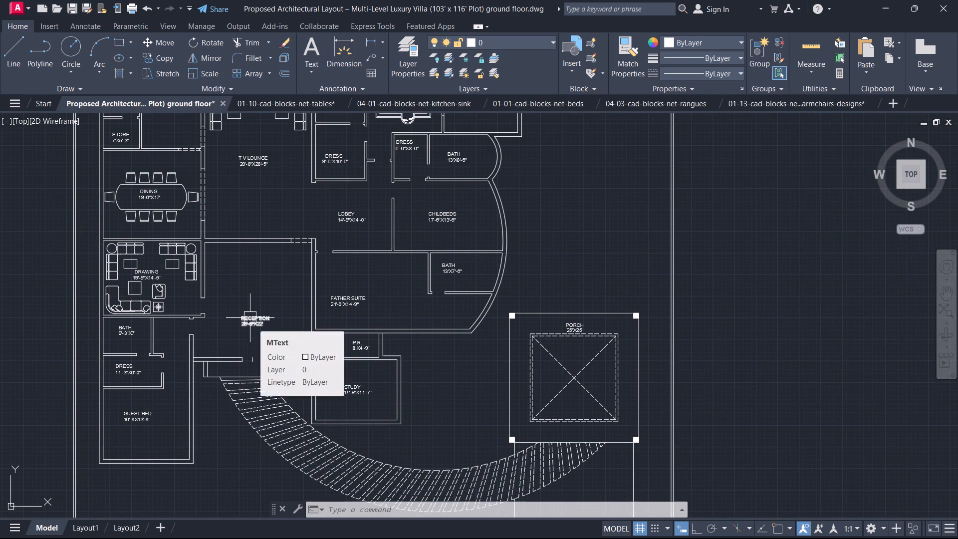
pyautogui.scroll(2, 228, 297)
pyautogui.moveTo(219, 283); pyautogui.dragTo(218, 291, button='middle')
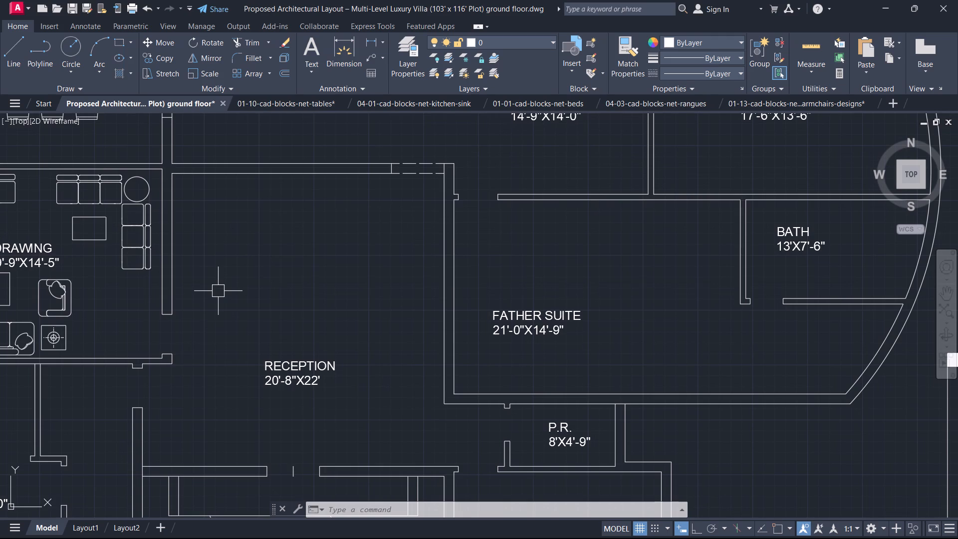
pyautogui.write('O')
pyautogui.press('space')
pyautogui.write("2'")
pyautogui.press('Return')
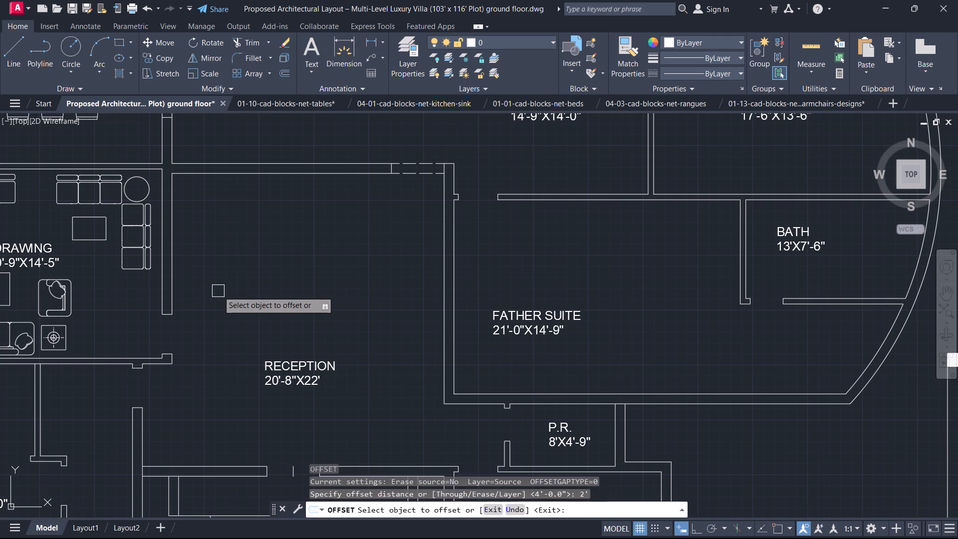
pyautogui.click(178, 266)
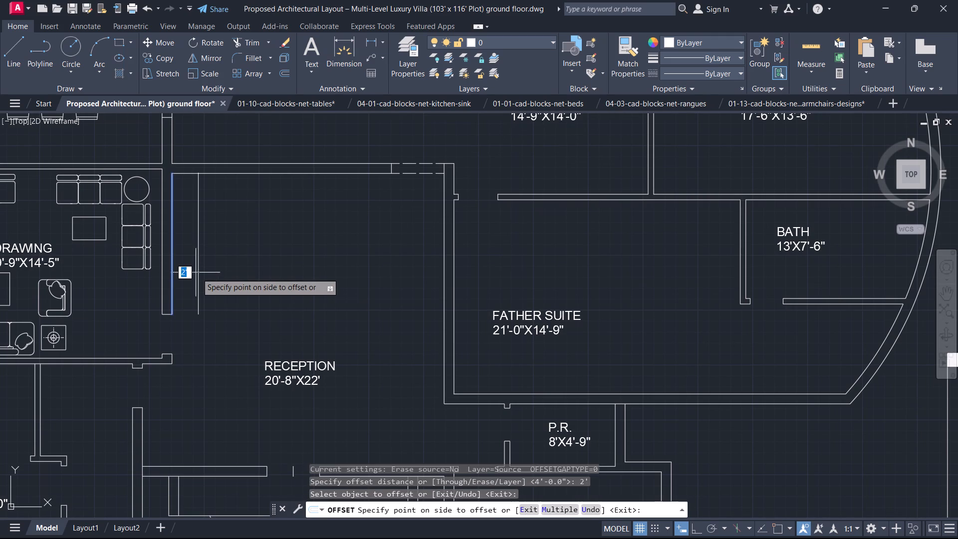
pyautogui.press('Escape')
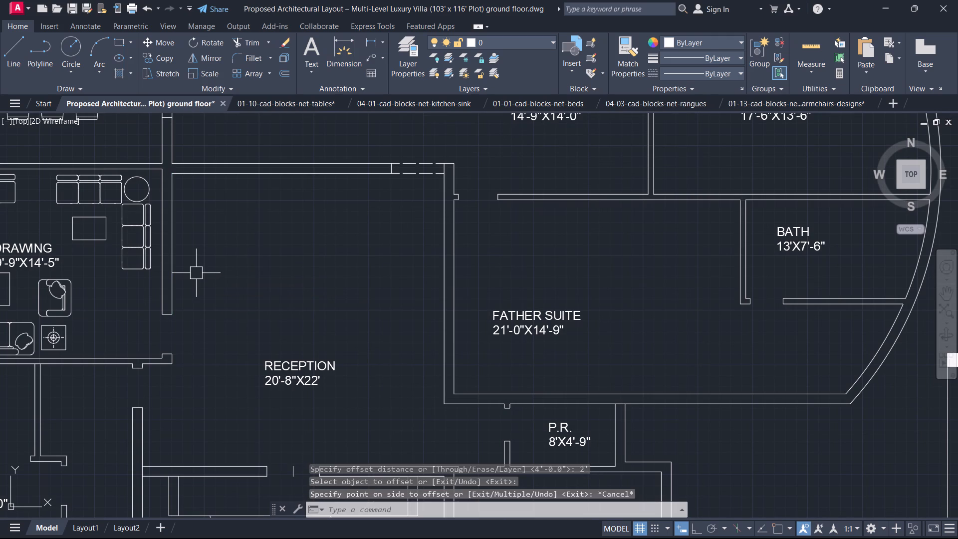
# Offset the inner faces of the reception's west and north walls 1' into the room.
pyautogui.write('O')
pyautogui.press('space')
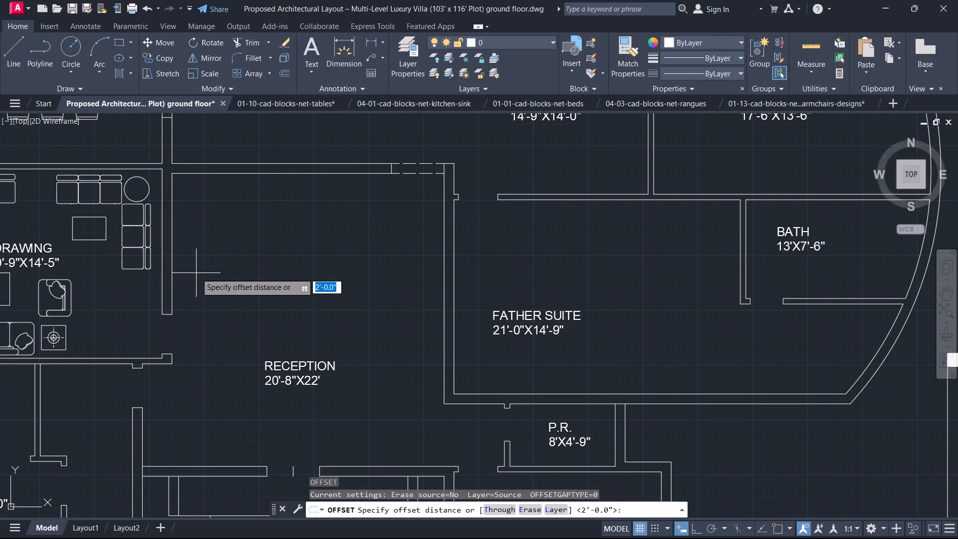
pyautogui.write("1'")
pyautogui.press('Return')
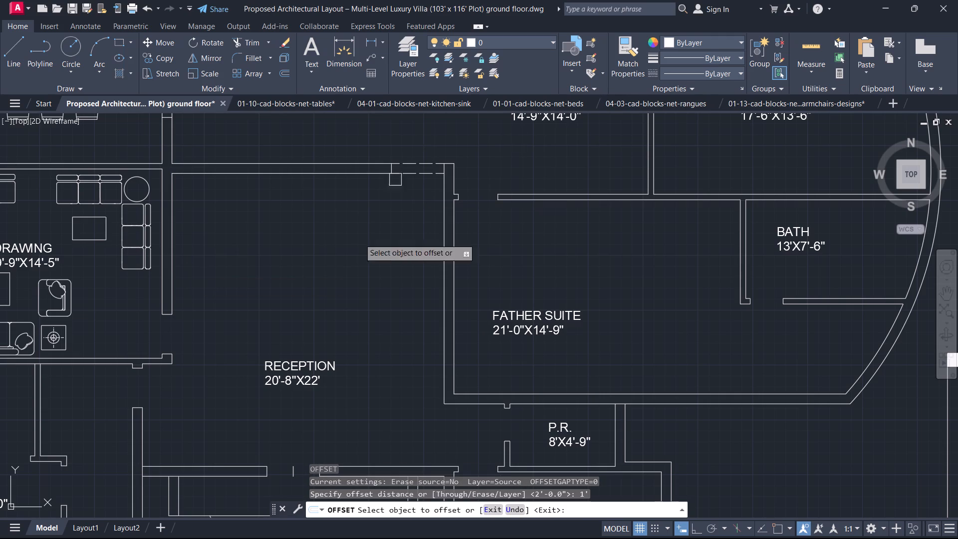
pyautogui.click(173, 228)
pyautogui.click(200, 223)
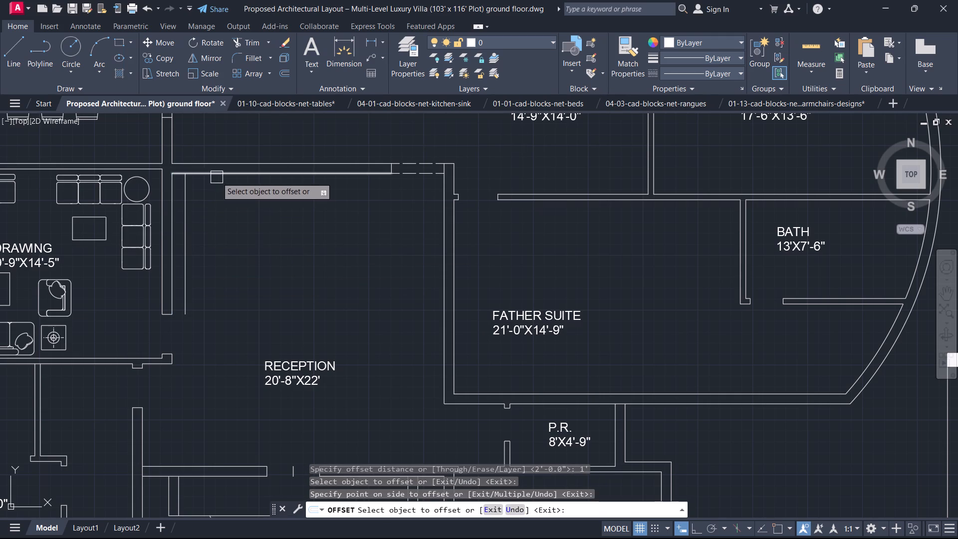
pyautogui.click(217, 177)
pyautogui.click(198, 206)
pyautogui.press('Escape')
# Fillet the two new offset lines with zero radius into a sharp corner at the reception's northwest.
pyautogui.write('F')
pyautogui.press('space')
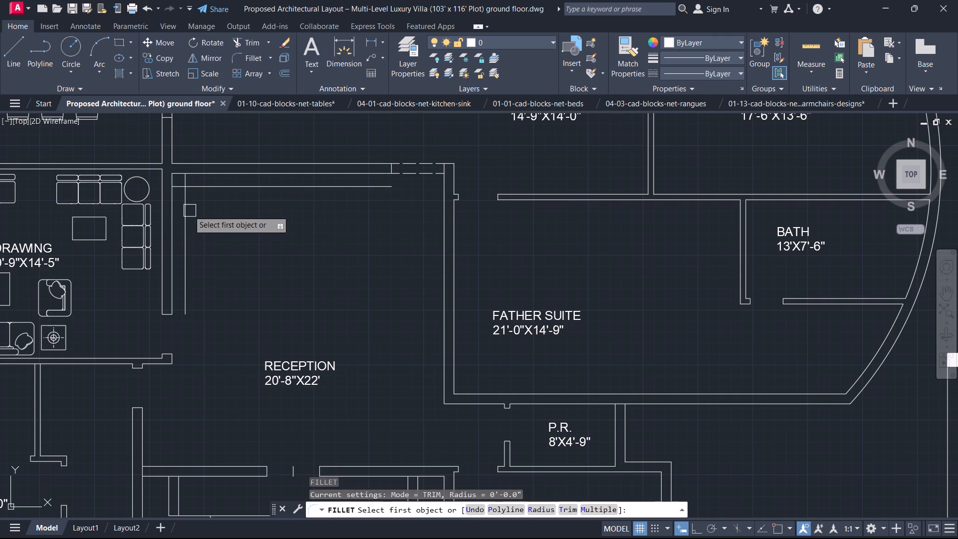
pyautogui.click(187, 209)
pyautogui.click(220, 190)
pyautogui.press('Escape')
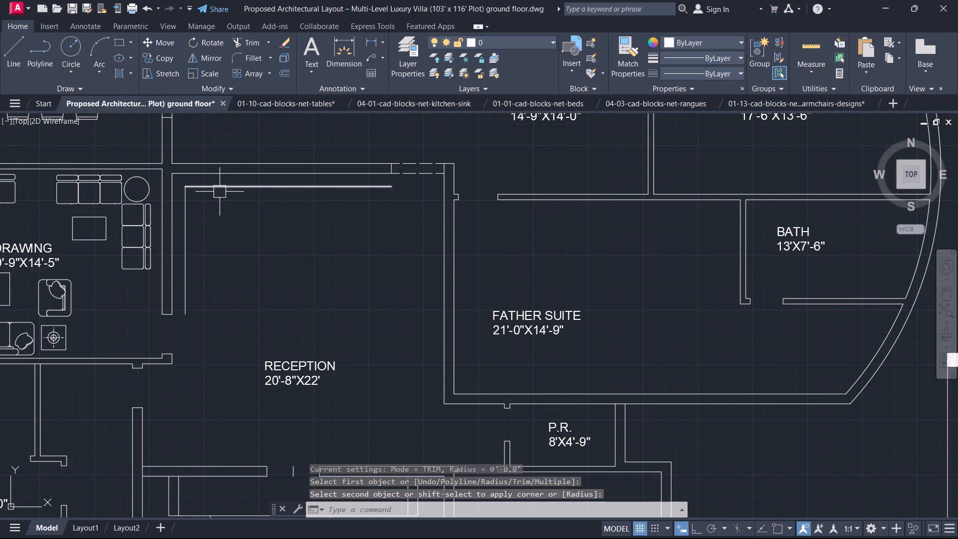
# Offset both lines of the reception's L-shaped outline 3' further into the room.
pyautogui.write('O')
pyautogui.press('space')
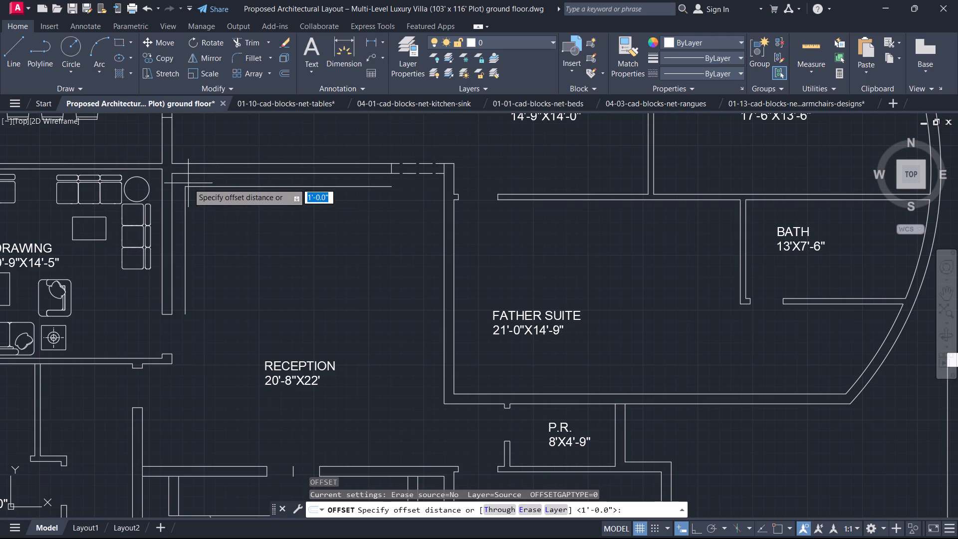
pyautogui.press('3')
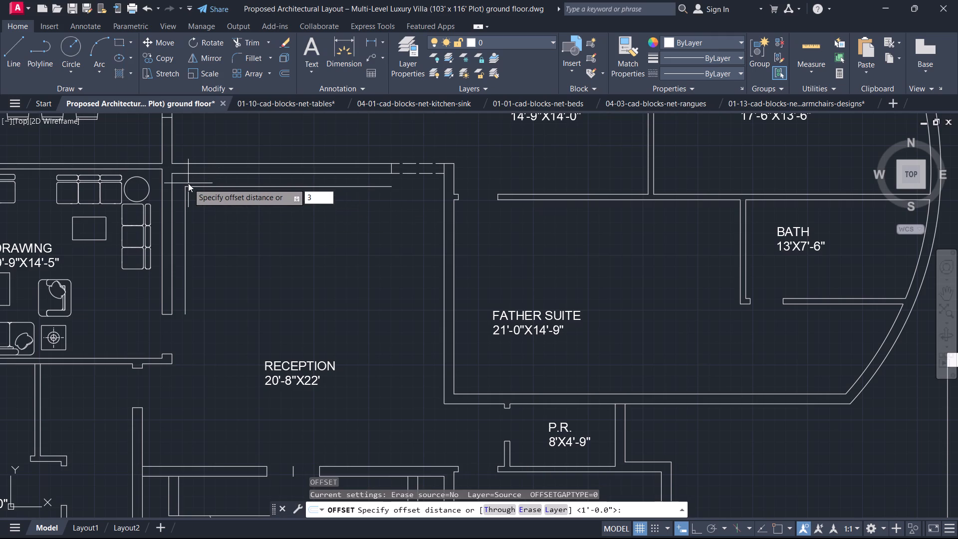
pyautogui.press("'")
pyautogui.press('Return')
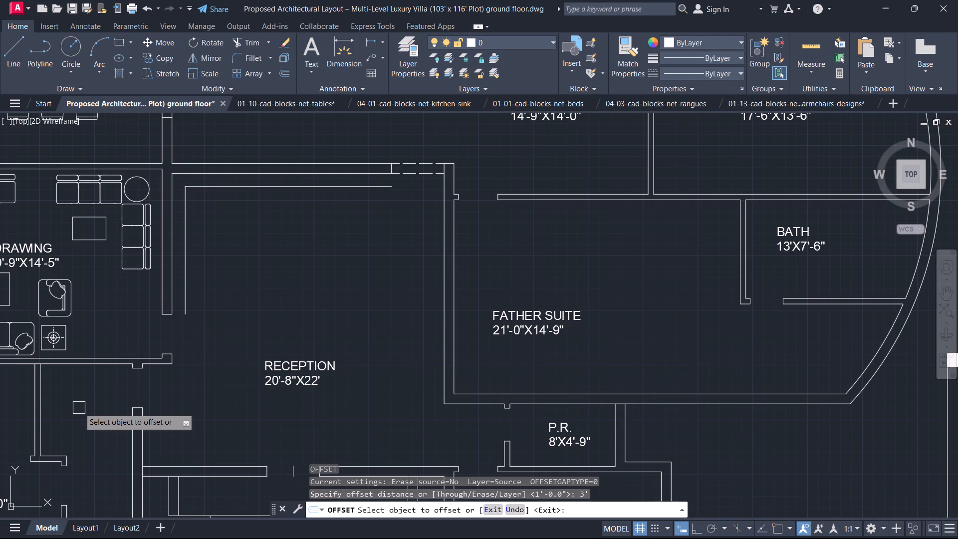
pyautogui.press('m')
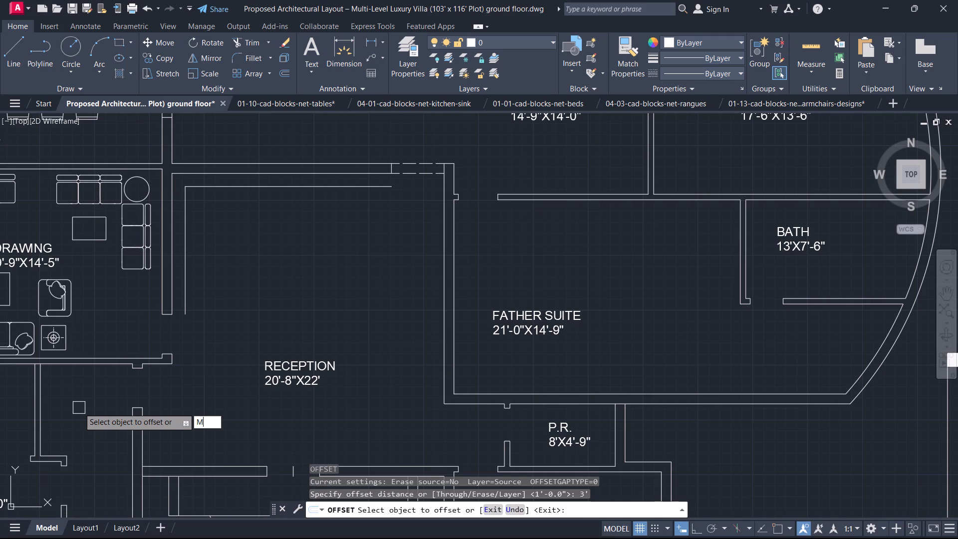
pyautogui.press('o')
pyautogui.press('space')
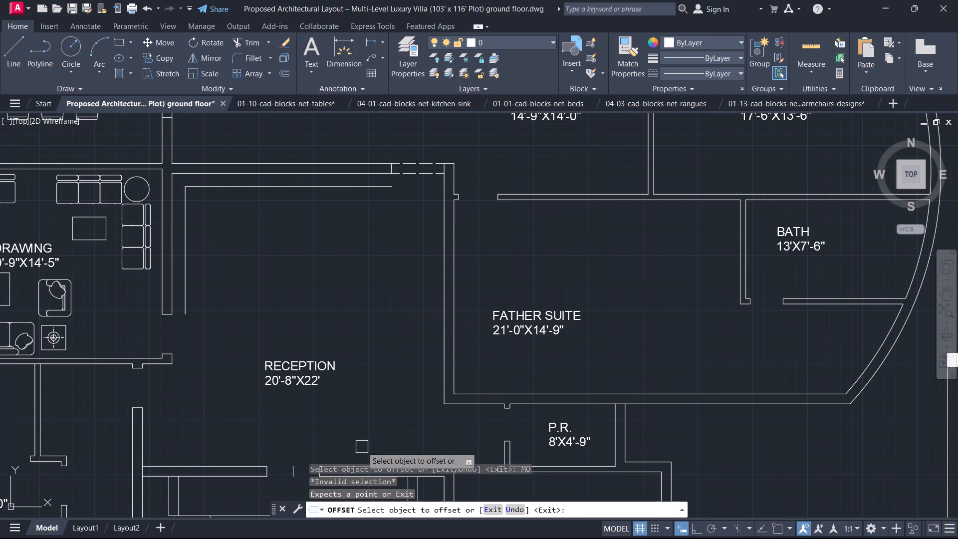
pyautogui.write("3'")
pyautogui.press('Return')
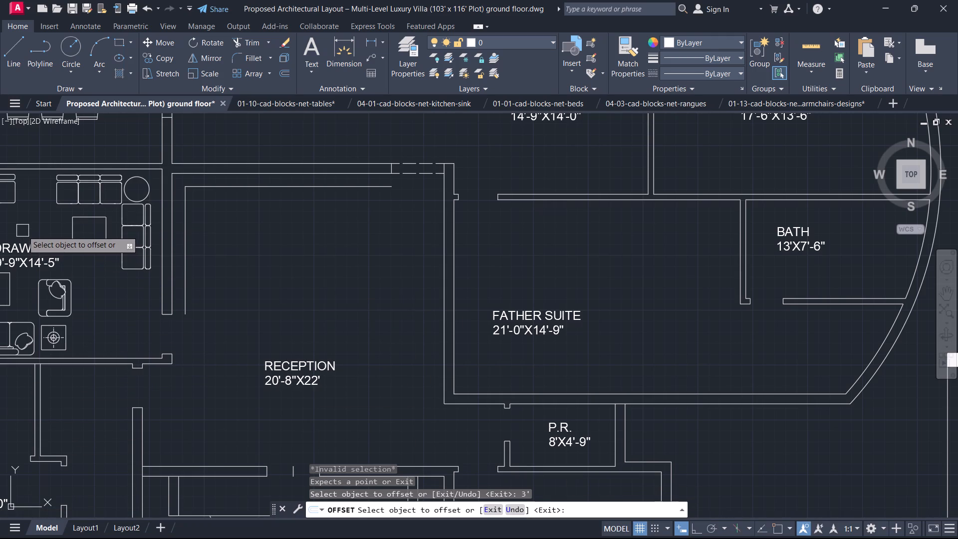
pyautogui.click(183, 287)
pyautogui.click(202, 286)
pyautogui.moveTo(258, 190); pyautogui.dragTo(258, 195)
pyautogui.click(249, 242)
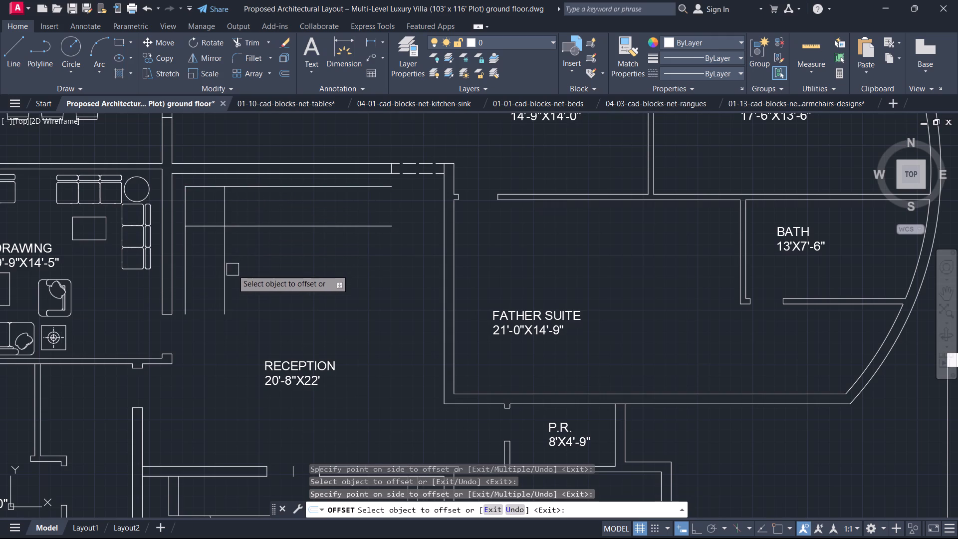
pyautogui.press('Escape')
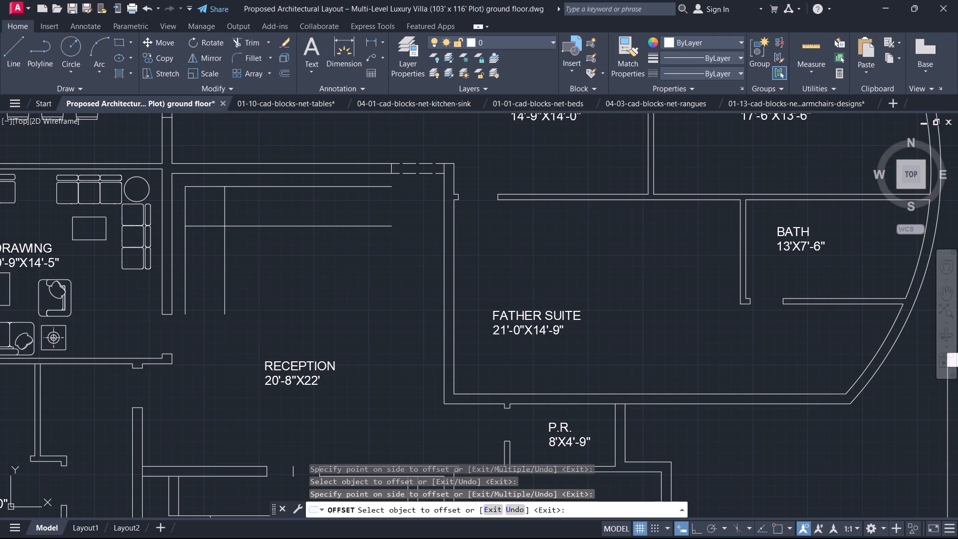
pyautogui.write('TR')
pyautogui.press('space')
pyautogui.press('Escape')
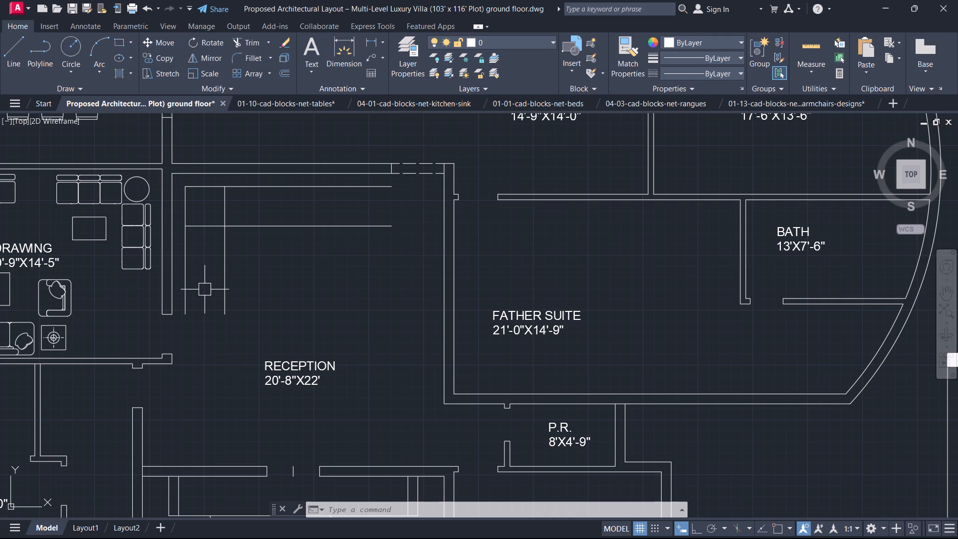
# Fillet the two inner 3' offset lines with zero radius into a sharp corner.
pyautogui.write('F')
pyautogui.press('space')
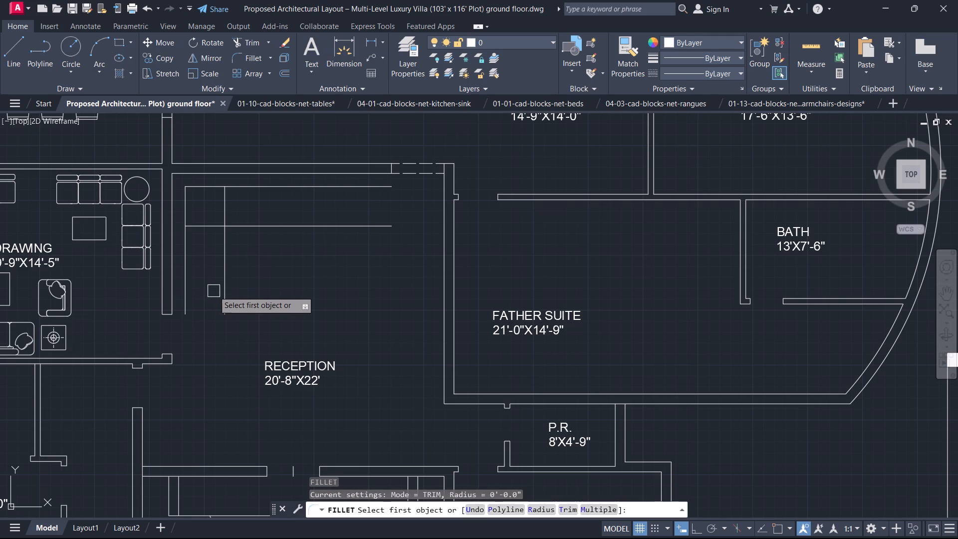
pyautogui.click(227, 285)
pyautogui.click(250, 229)
pyautogui.press('Escape')
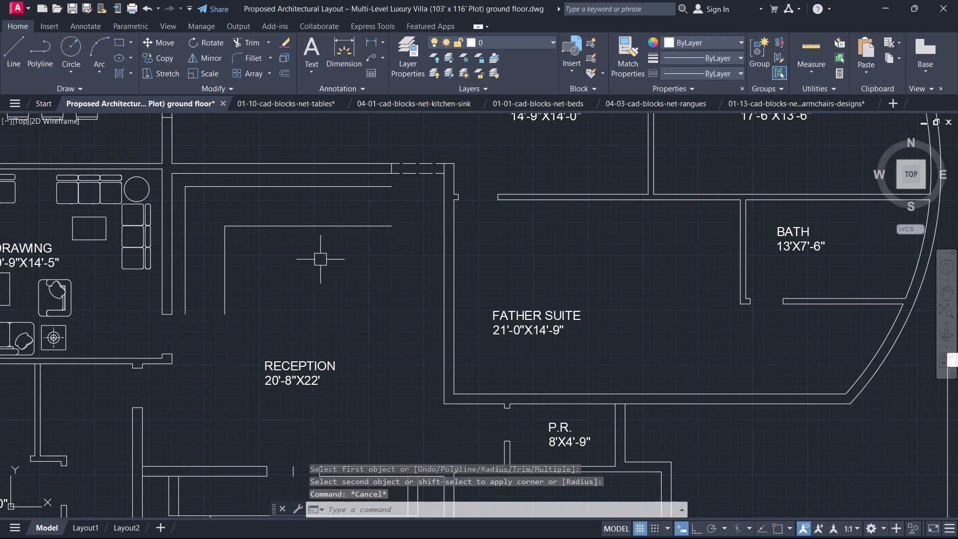
# With ortho and object snap on, draw a horizontal line across the south end of the 3' wide strip in the reception.
pyautogui.scroll(2, 199, 276)
pyautogui.moveTo(190, 278); pyautogui.dragTo(239, 274, button='middle')
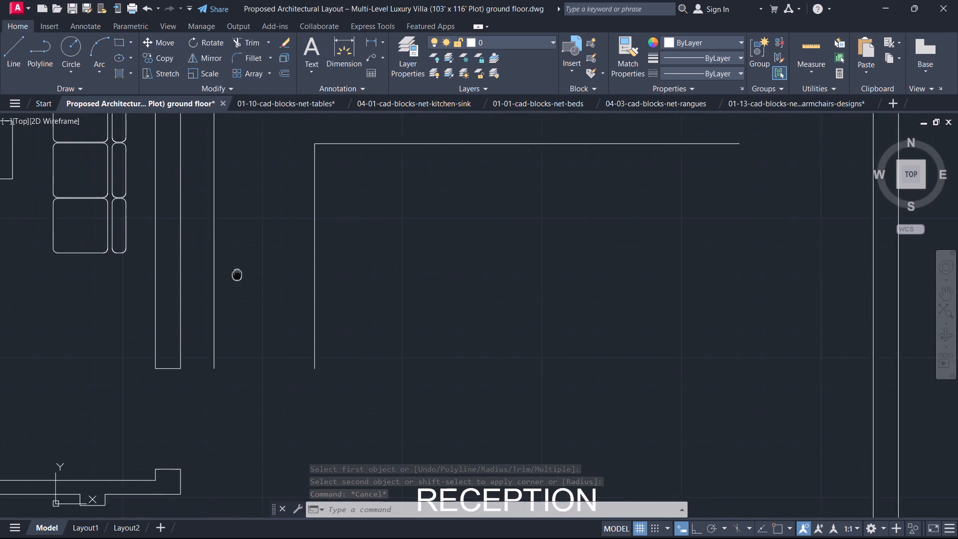
pyautogui.moveTo(239, 274); pyautogui.dragTo(245, 272, button='middle')
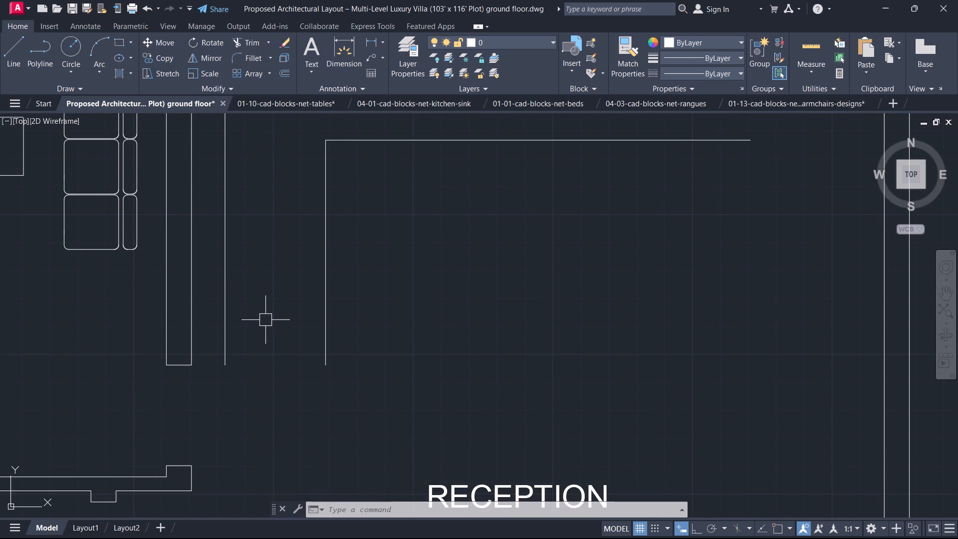
pyautogui.press('l')
pyautogui.press('space')
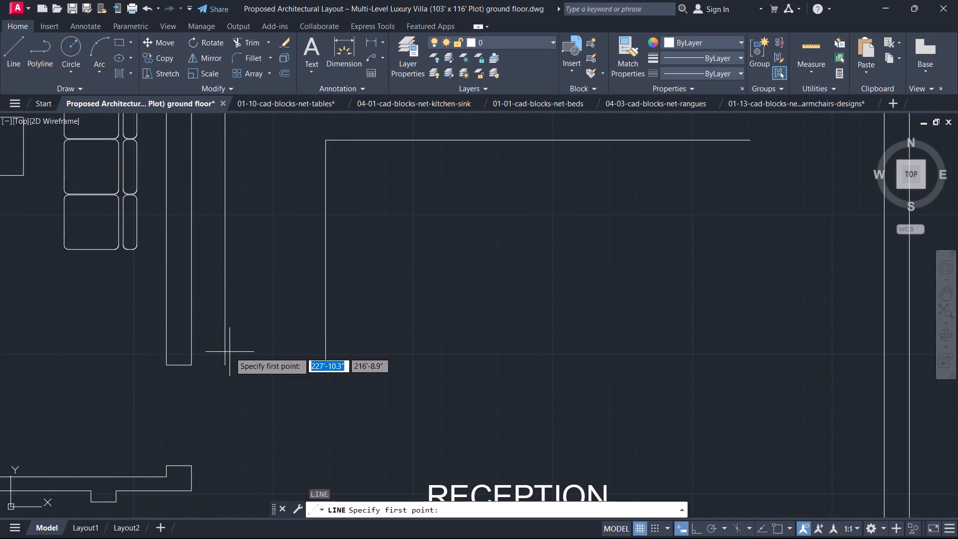
pyautogui.press('F8')
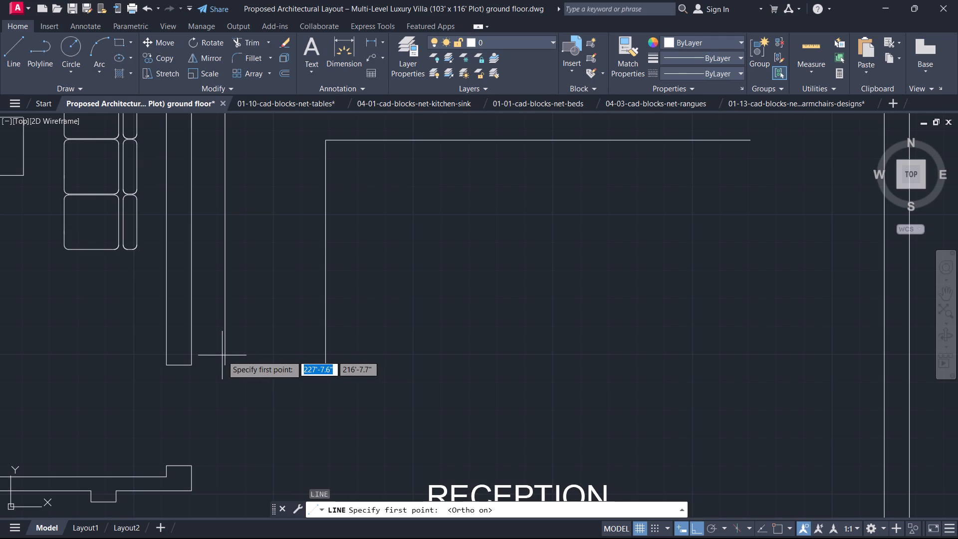
pyautogui.press('F3')
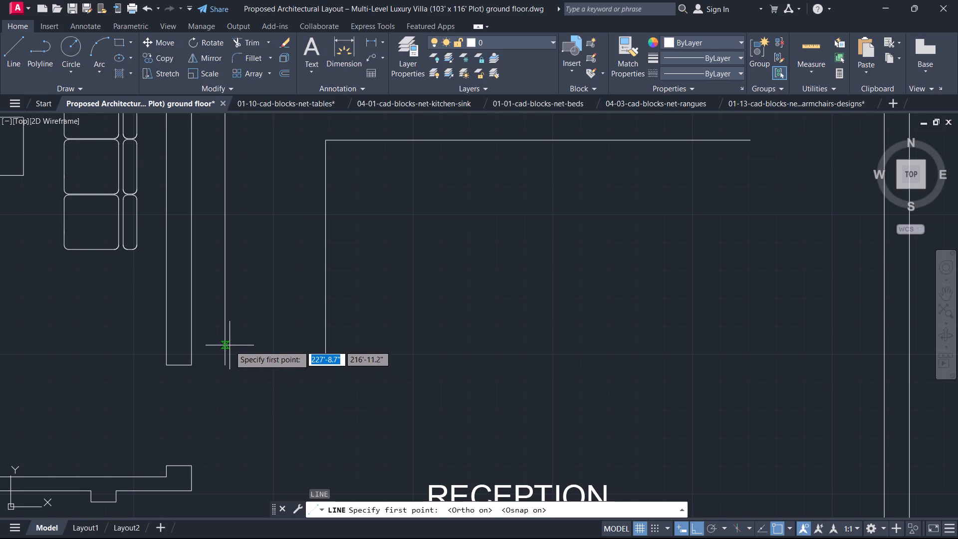
pyautogui.click(230, 345)
pyautogui.click(326, 343)
pyautogui.press('Escape')
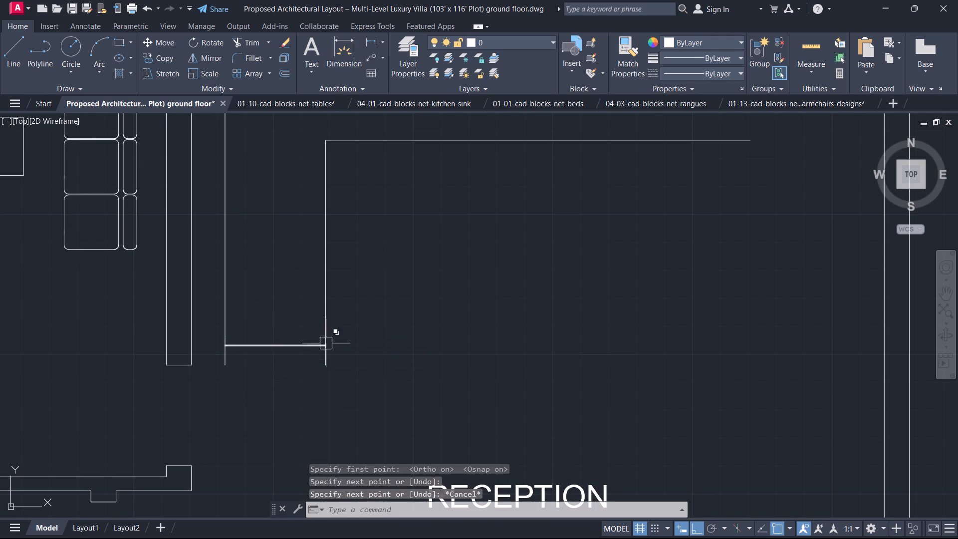
# Trim the ends of both vertical strip lines that extend south of the closing line.
pyautogui.press('t')
pyautogui.press('r')
pyautogui.press('space')
pyautogui.click(323, 360)
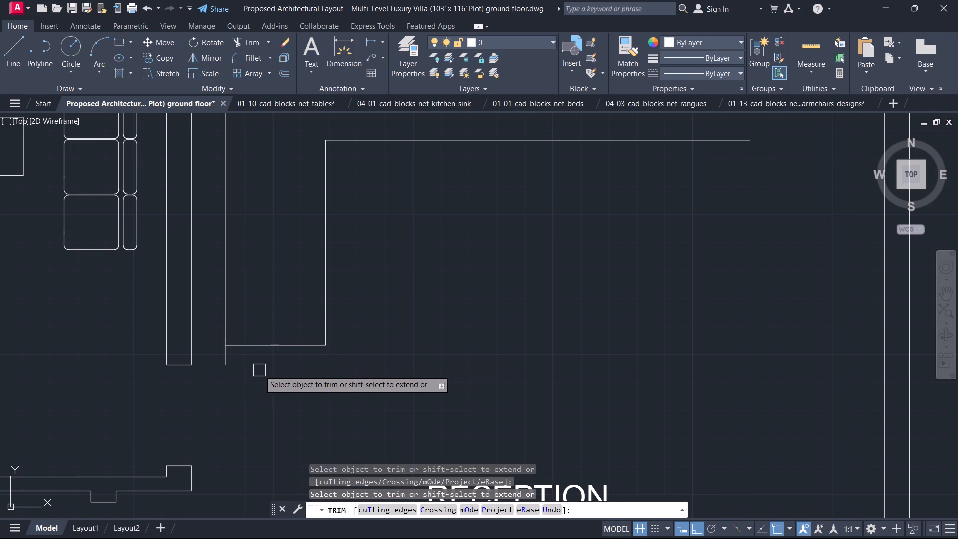
pyautogui.click(226, 362)
pyautogui.press('Escape')
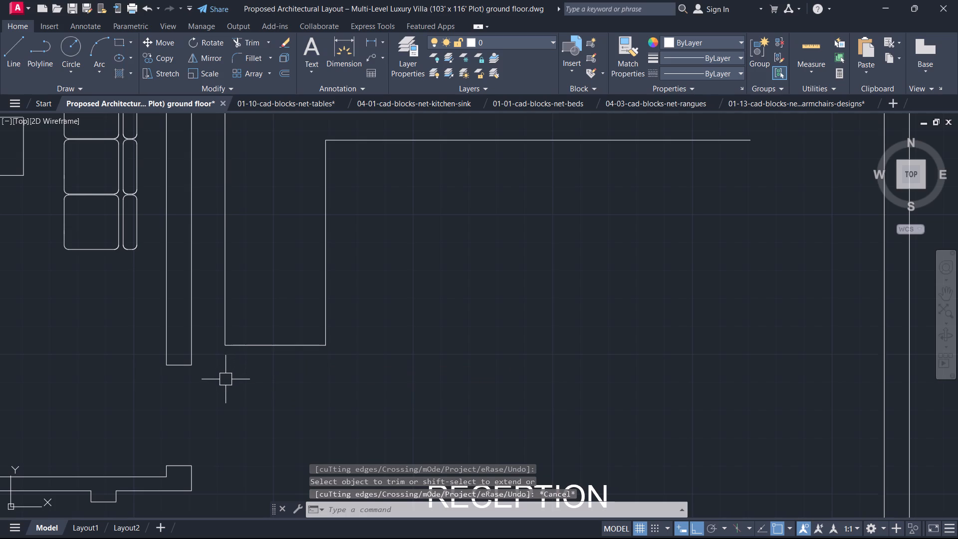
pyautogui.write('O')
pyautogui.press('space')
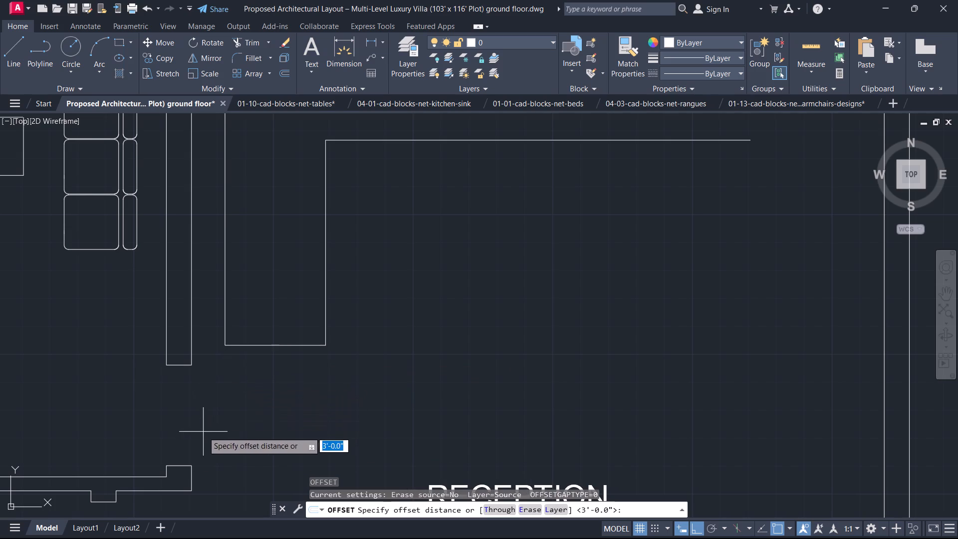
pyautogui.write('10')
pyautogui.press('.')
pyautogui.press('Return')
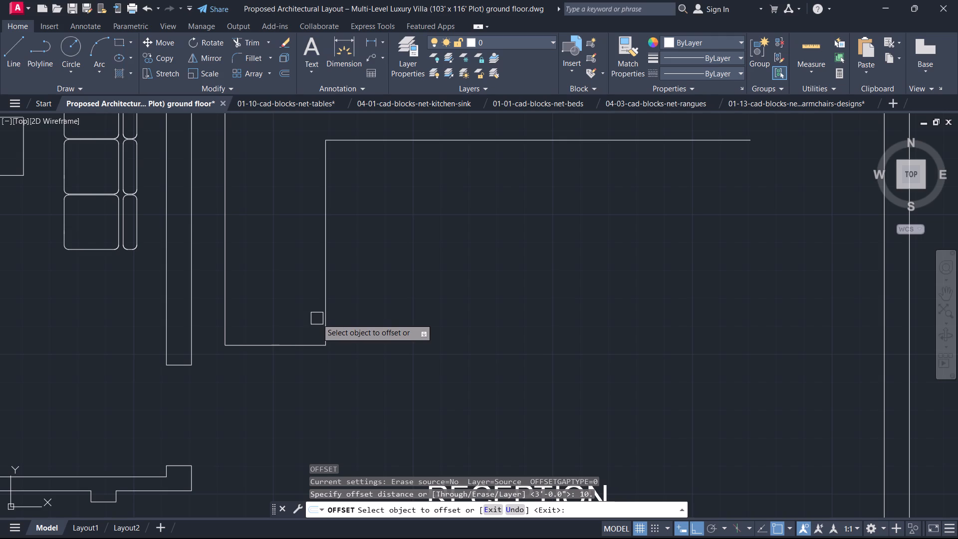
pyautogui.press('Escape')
# Offset the strip's south closing line northward seven times at 10" spacing to form the treads of the vertical stair flight.
pyautogui.write('O')
pyautogui.press('space')
pyautogui.write('10')
pyautogui.press('Return')
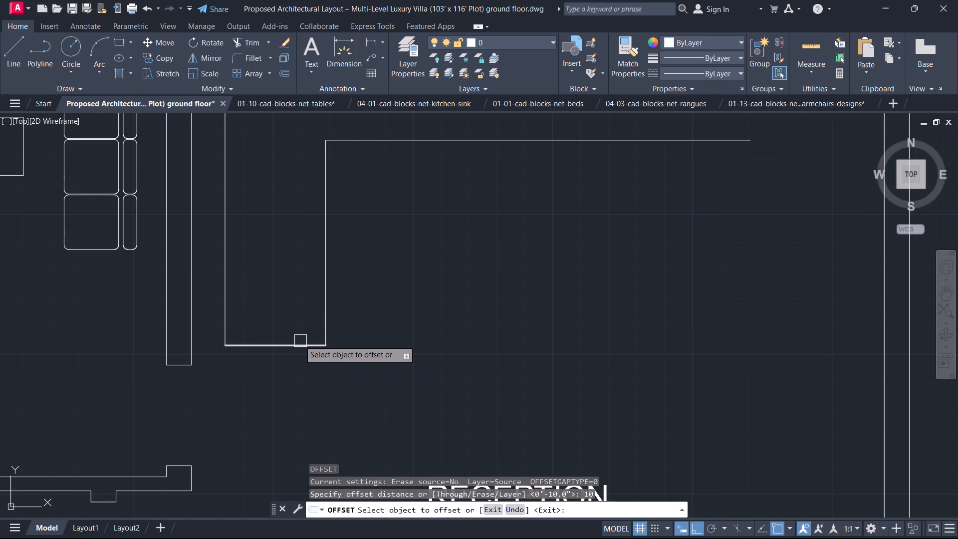
pyautogui.click(297, 344)
pyautogui.click(290, 301)
pyautogui.click(288, 316)
pyautogui.click(288, 280)
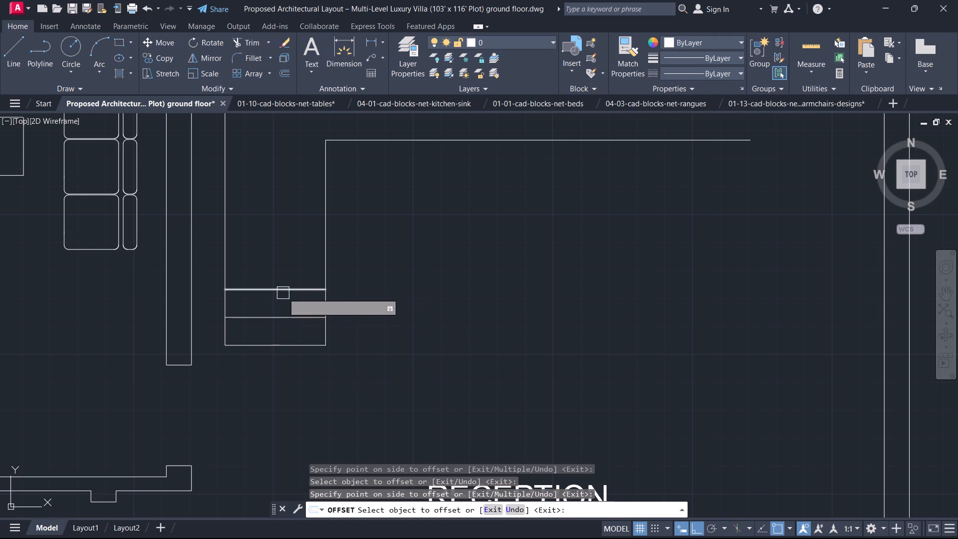
pyautogui.click(283, 293)
pyautogui.doubleClick(286, 264)
pyautogui.click(285, 214)
pyautogui.click(285, 261)
pyautogui.click(282, 240)
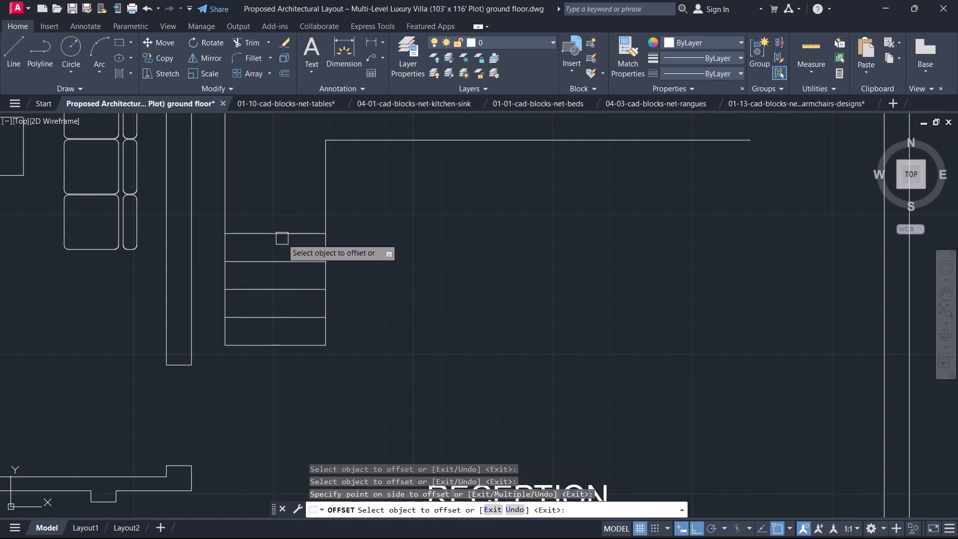
pyautogui.click(282, 239)
pyautogui.click(289, 232)
pyautogui.click(289, 167)
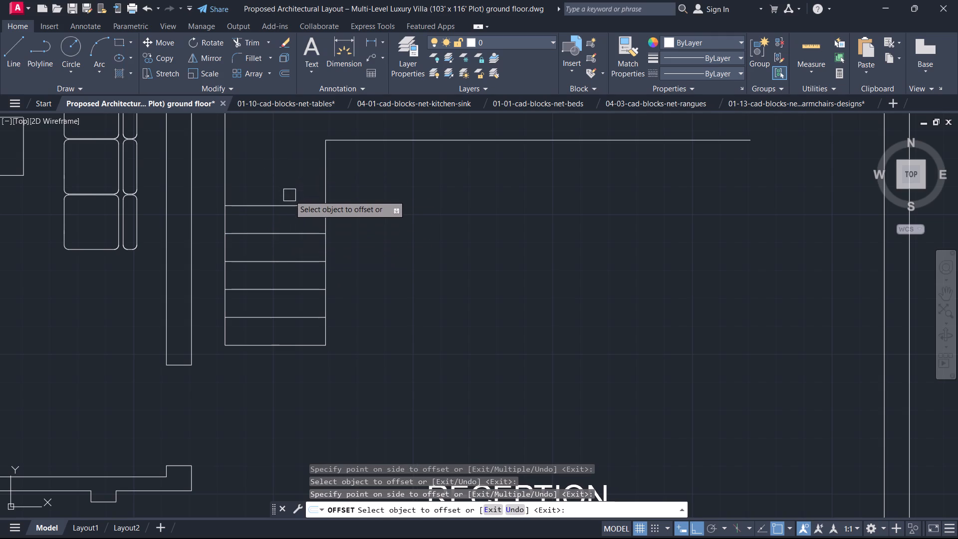
pyautogui.click(290, 204)
pyautogui.click(281, 183)
pyautogui.click(279, 178)
pyautogui.click(288, 135)
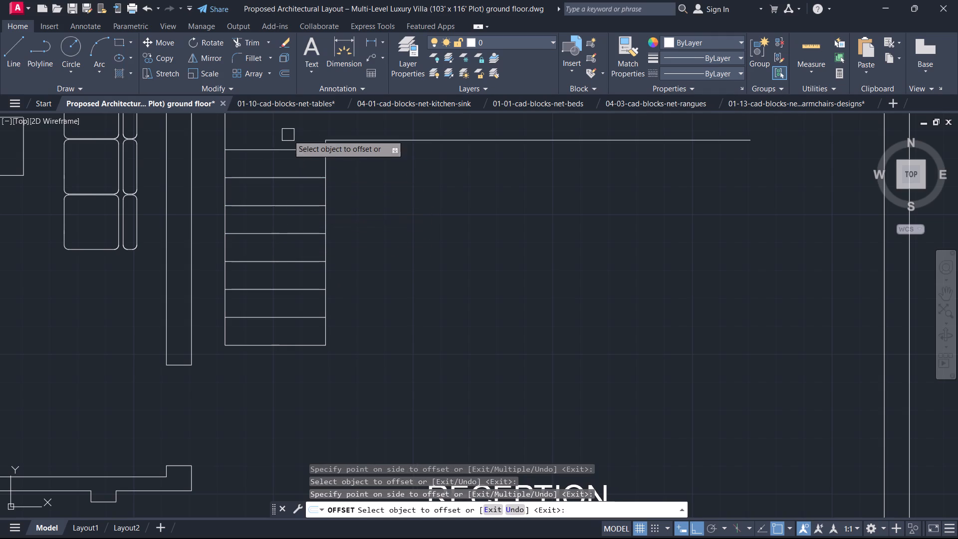
pyautogui.press('Escape')
# Move all eight tread lines north so the topmost one meets the inner corner of the L-shaped strip.
pyautogui.moveTo(294, 378); pyautogui.dragTo(296, 374)
pyautogui.click(267, 135)
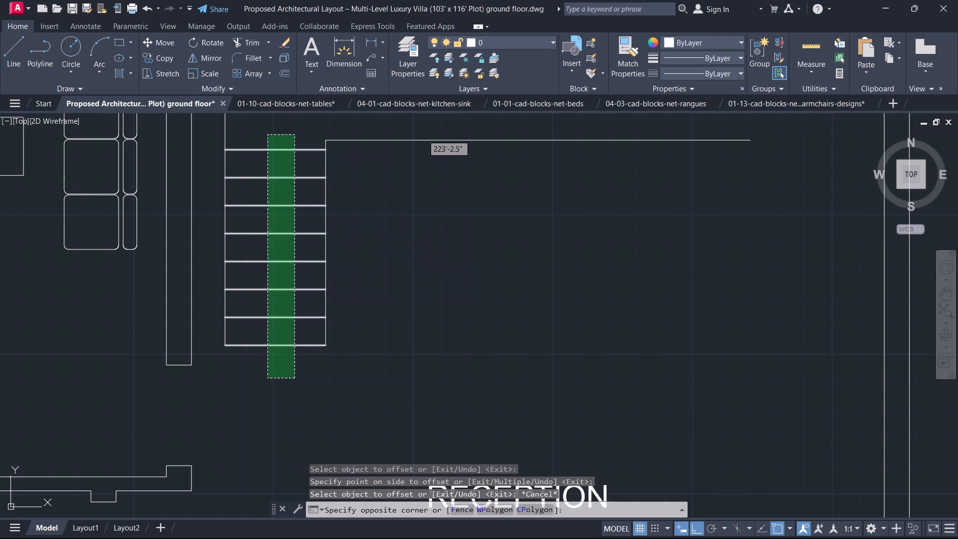
pyautogui.press('m')
pyautogui.press('space')
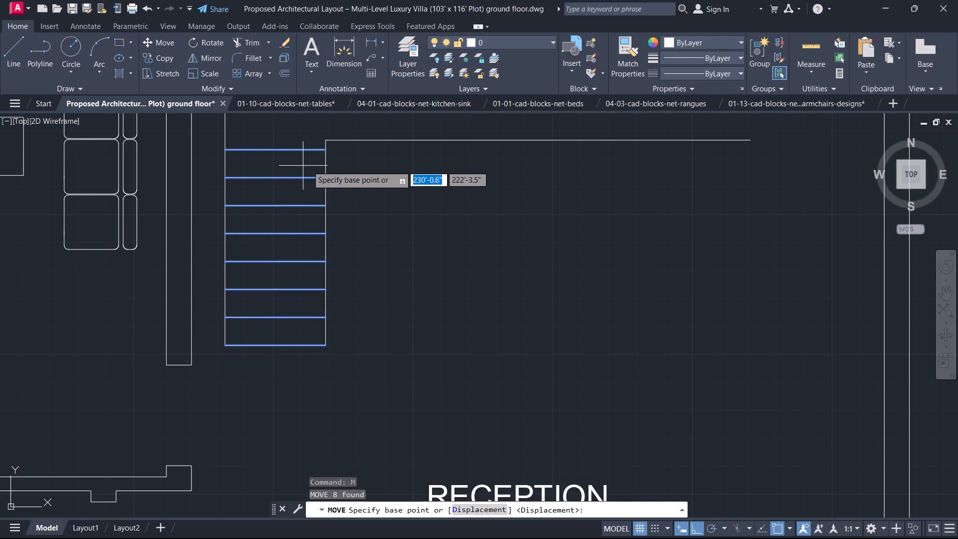
pyautogui.click(323, 151)
pyautogui.click(324, 139)
pyautogui.press('Escape')
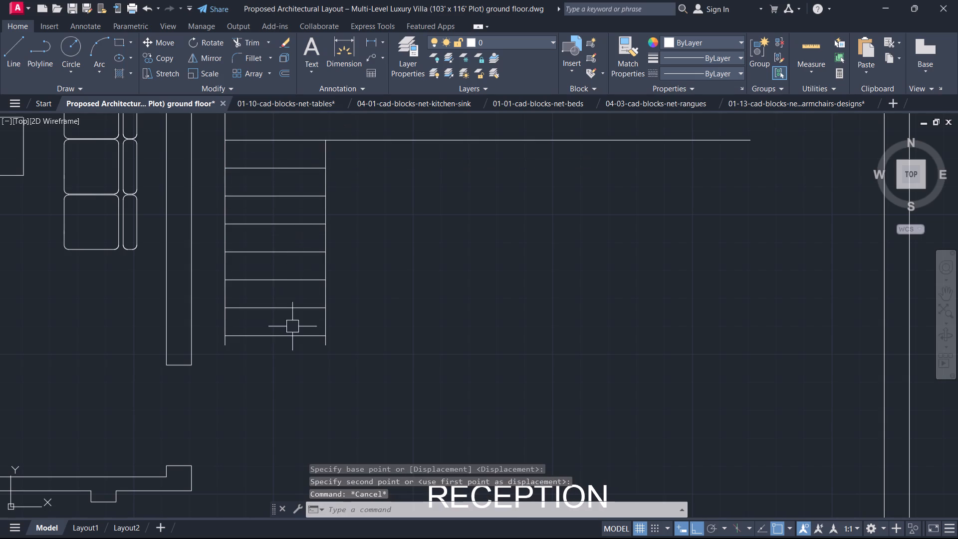
# Trim the ends of both vertical strip lines that extend south of the lowest tread.
pyautogui.press('t')
pyautogui.write('R')
pyautogui.press('space')
pyautogui.scroll(1, 312, 365)
pyautogui.click(333, 332)
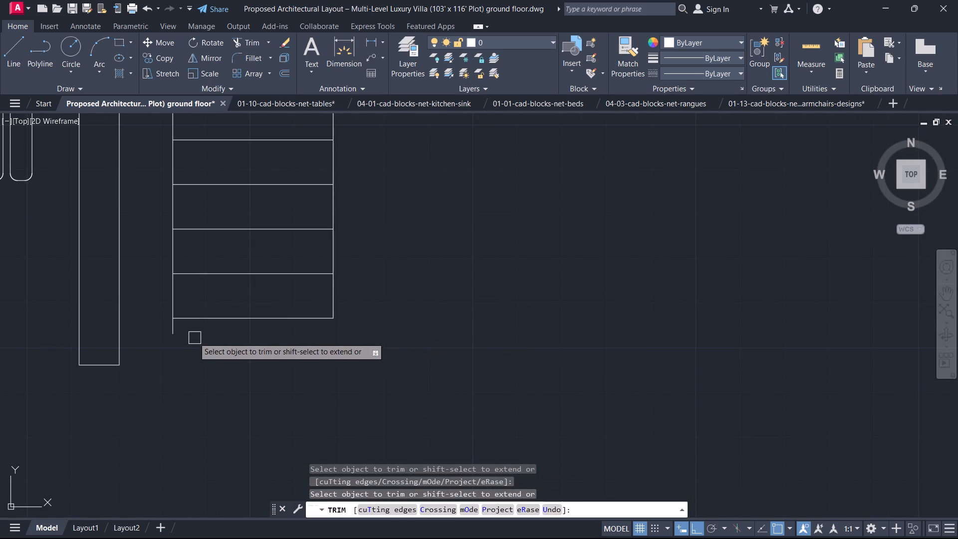
pyautogui.click(171, 333)
pyautogui.press('Escape')
# Draw a vertical line from the strip's inner corner up to its north edge, closing off the square corner landing.
pyautogui.scroll(-4, 247, 324)
pyautogui.moveTo(250, 323); pyautogui.dragTo(274, 383, button='middle')
pyautogui.scroll(1, 305, 280)
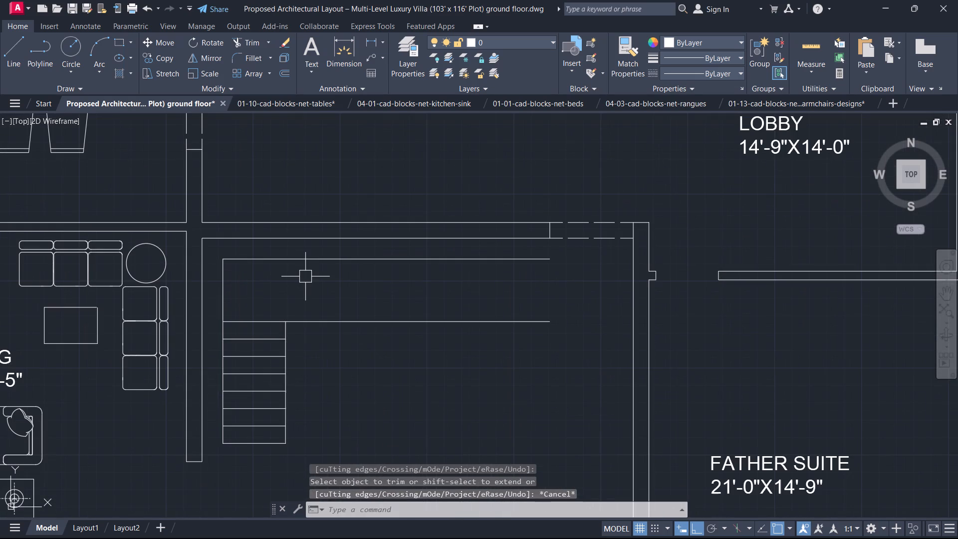
pyautogui.press('l')
pyautogui.press('space')
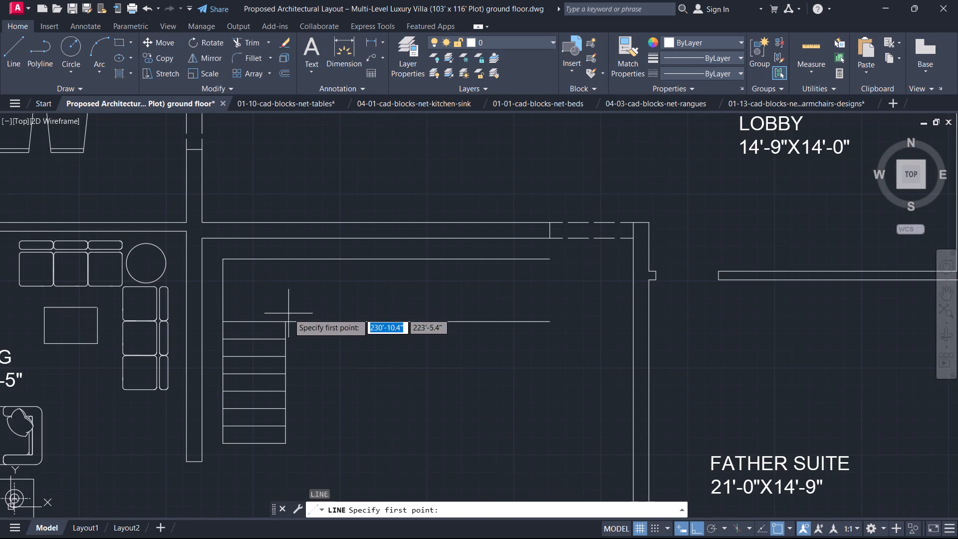
pyautogui.click(289, 315)
pyautogui.click(285, 257)
pyautogui.press('Escape')
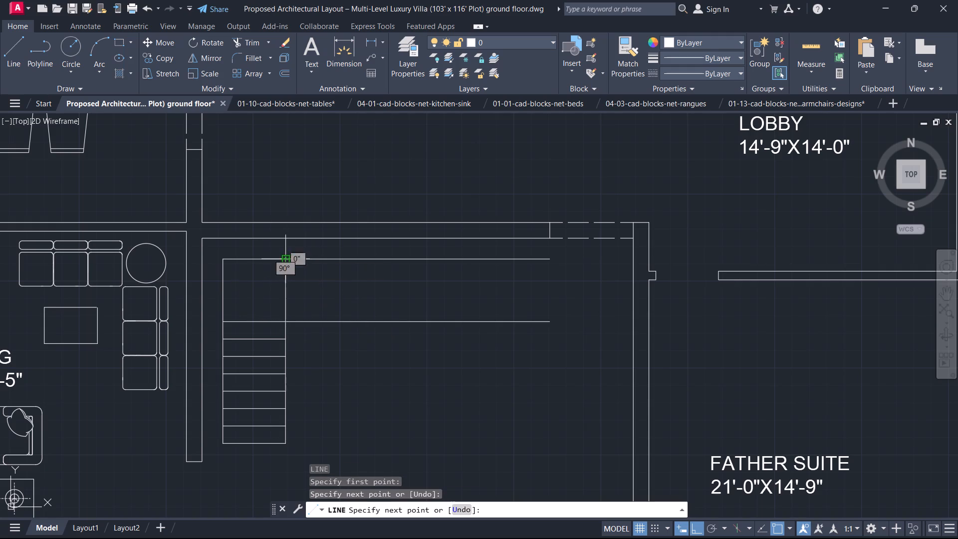
# Offset the landing's east line eastward ten times at 10" spacing to form the treads of the horizontal stair flight.
pyautogui.write('O')
pyautogui.press('space')
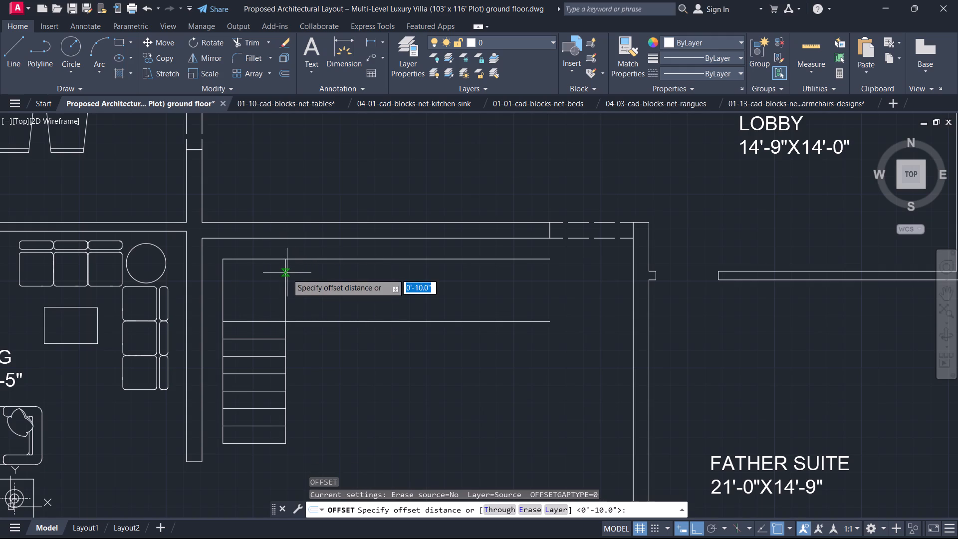
pyautogui.press('space')
pyautogui.click(291, 288)
pyautogui.click(315, 291)
pyautogui.click(303, 293)
pyautogui.click(331, 302)
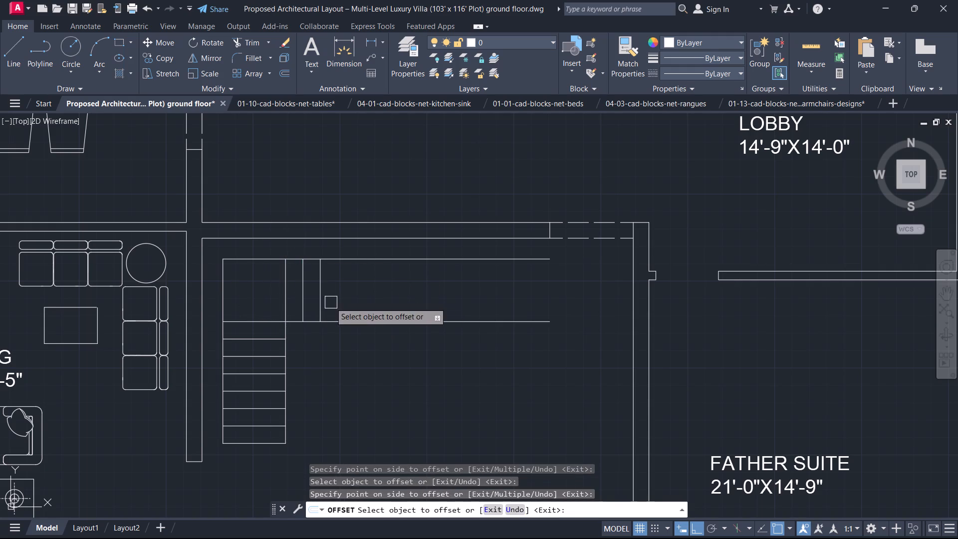
pyautogui.moveTo(323, 300); pyautogui.dragTo(328, 303)
pyautogui.click(350, 312)
pyautogui.click(344, 308)
pyautogui.click(377, 311)
pyautogui.click(360, 297)
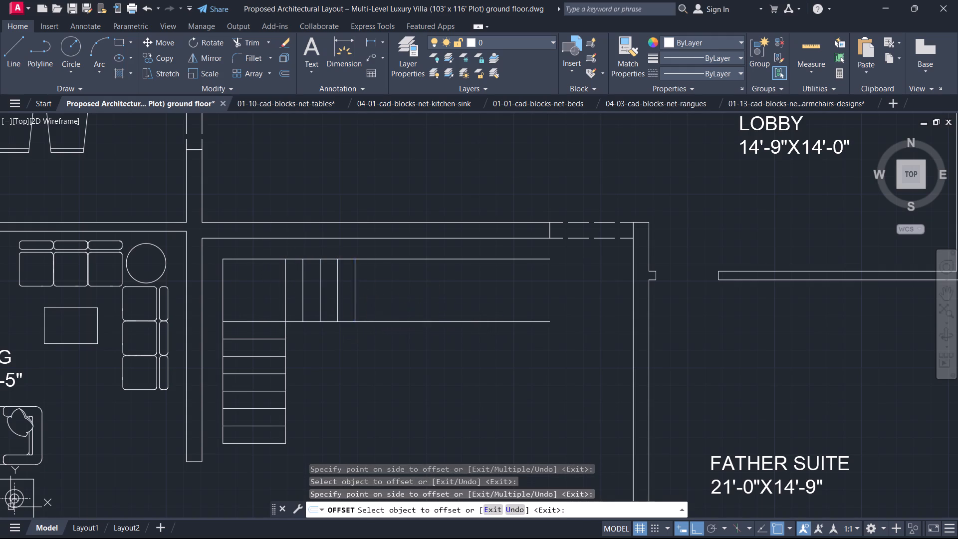
pyautogui.click(403, 307)
pyautogui.click(369, 306)
pyautogui.doubleClick(386, 308)
pyautogui.click(410, 302)
pyautogui.moveTo(409, 301); pyautogui.dragTo(414, 305)
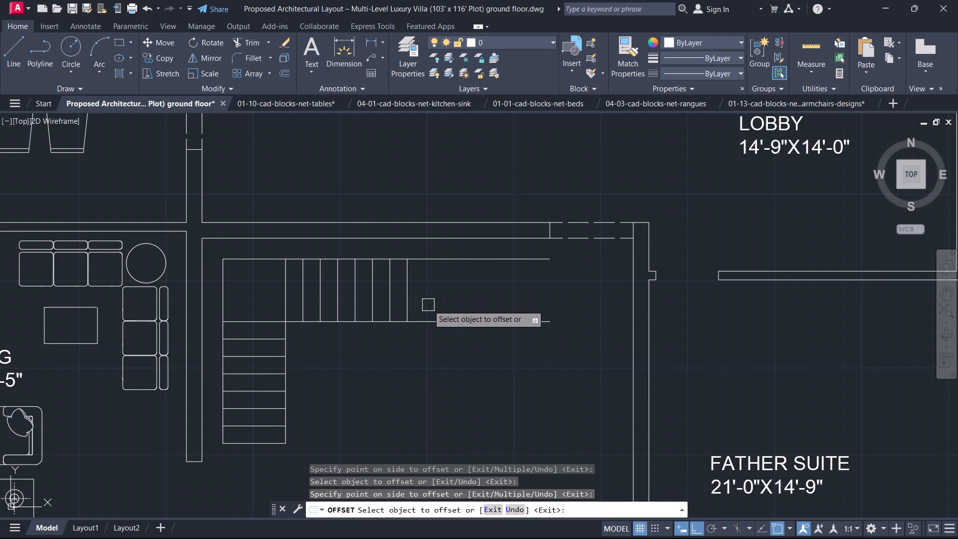
pyautogui.click(428, 305)
pyautogui.click(403, 312)
pyautogui.click(425, 310)
pyautogui.click(422, 307)
pyautogui.click(451, 310)
pyautogui.click(441, 295)
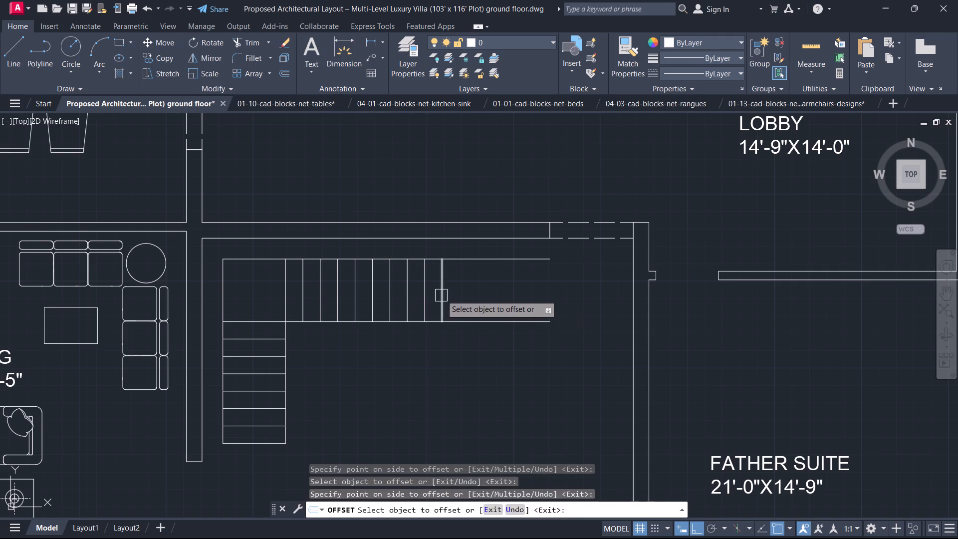
pyautogui.click(460, 297)
pyautogui.press('Escape')
# Trim both horizontal strip lines where they extend east of the last tread.
pyautogui.write('TR')
pyautogui.press('space')
pyautogui.press('space')
pyautogui.click(516, 343)
pyautogui.click(522, 258)
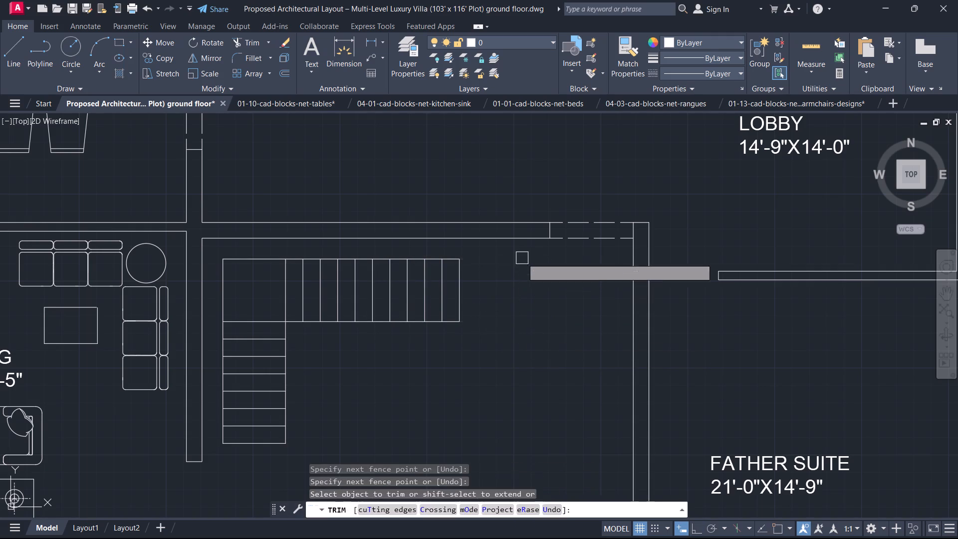
pyautogui.press('Escape')
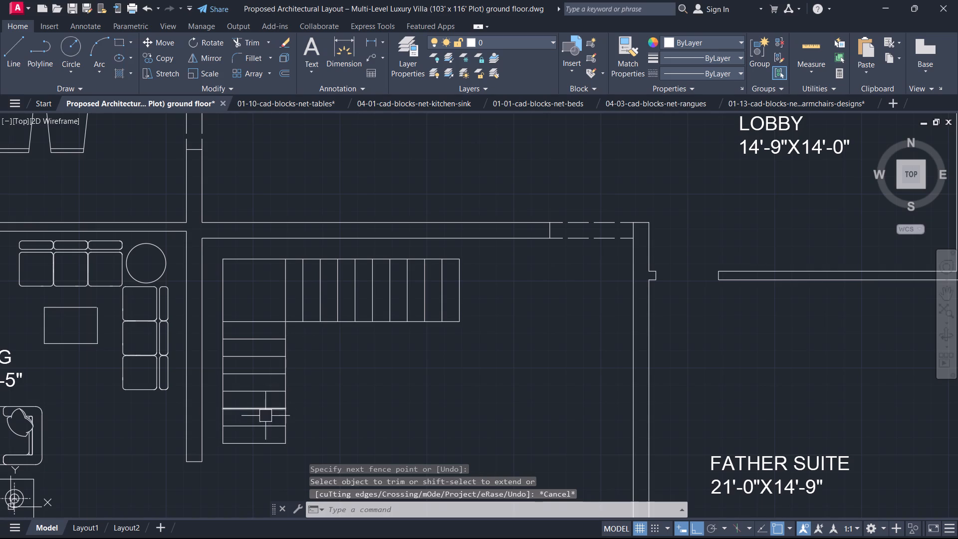
# Draw a centre line from the lowest tread's midpoint up into the landing, and a horizontal one from the landing's east midpoint to it.
pyautogui.write('L')
pyautogui.press('space')
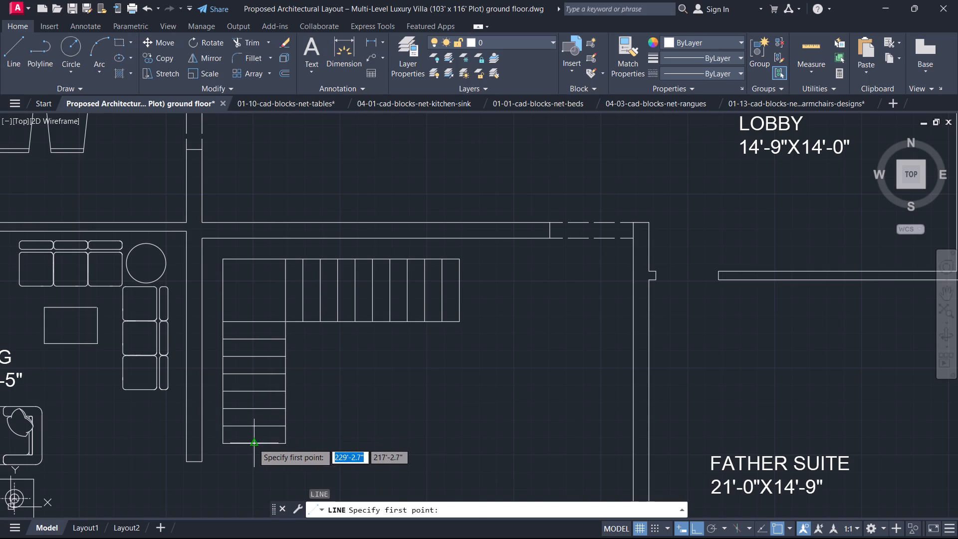
pyautogui.click(253, 443)
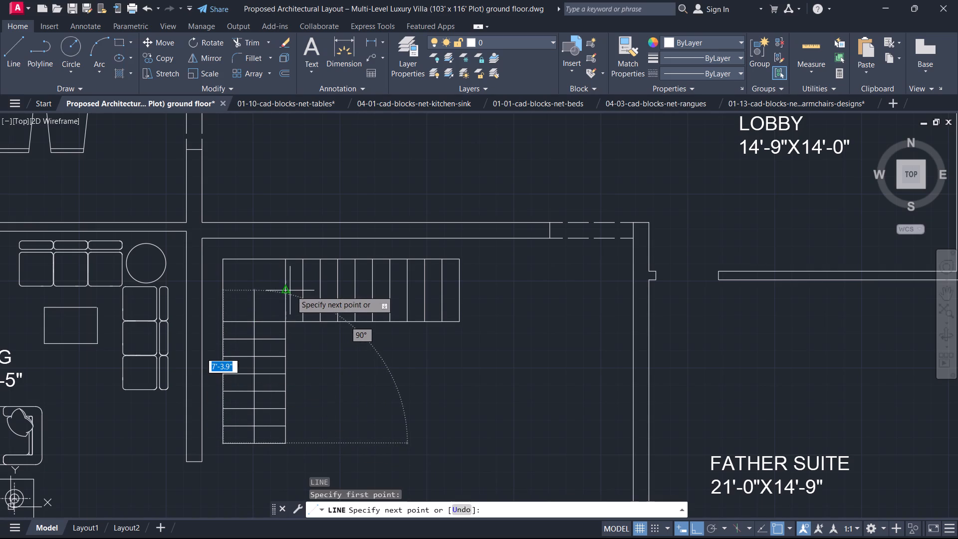
pyautogui.click(246, 278)
pyautogui.press('Escape')
pyautogui.press('space')
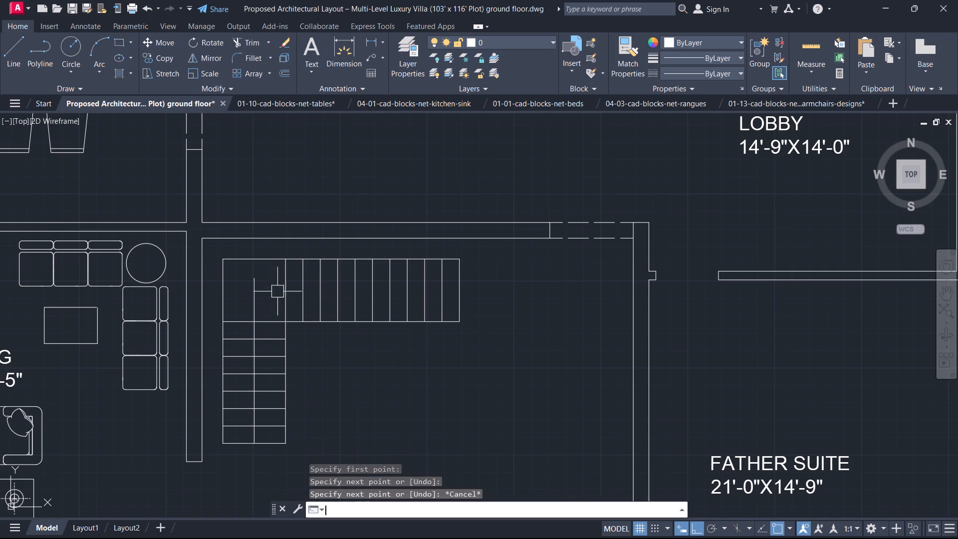
pyautogui.click(287, 291)
pyautogui.click(252, 293)
pyautogui.press('Escape')
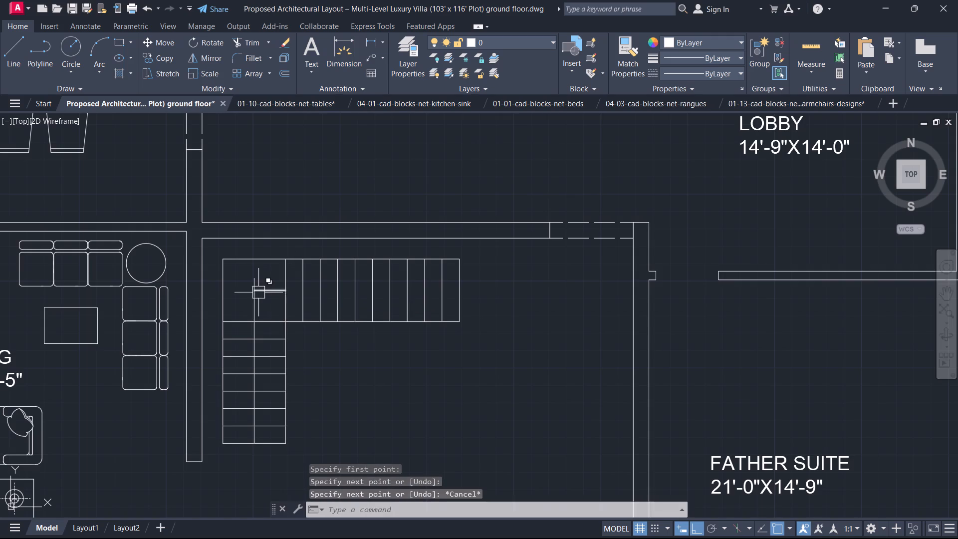
# Fillet the two stair centre lines with zero radius into a sharp corner at the landing.
pyautogui.scroll(2, 260, 292)
pyautogui.press('f')
pyautogui.press('space')
pyautogui.click(240, 315)
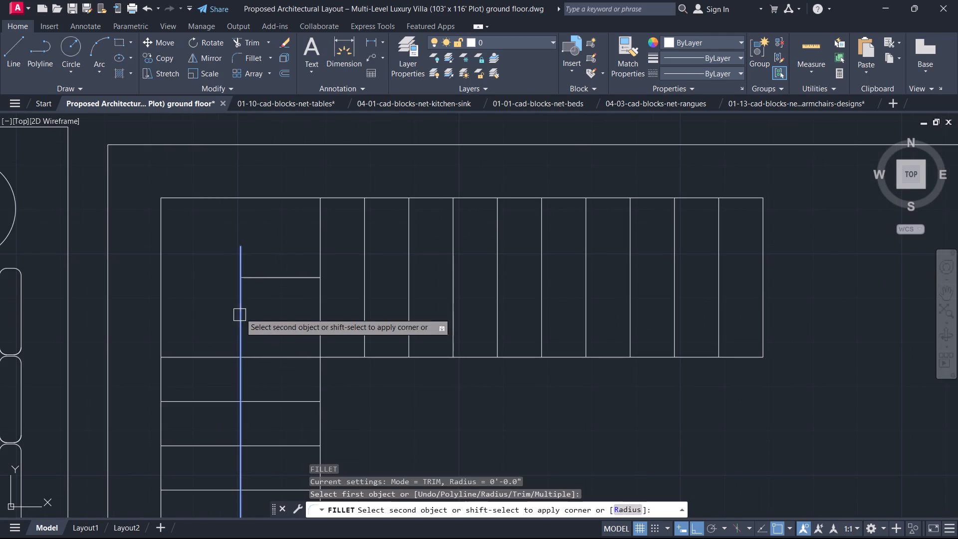
pyautogui.click(269, 274)
pyautogui.press('Escape')
# Extend the horizontal centre line eastward across the first four treads of the horizontal flight.
pyautogui.write('EX')
pyautogui.press('space')
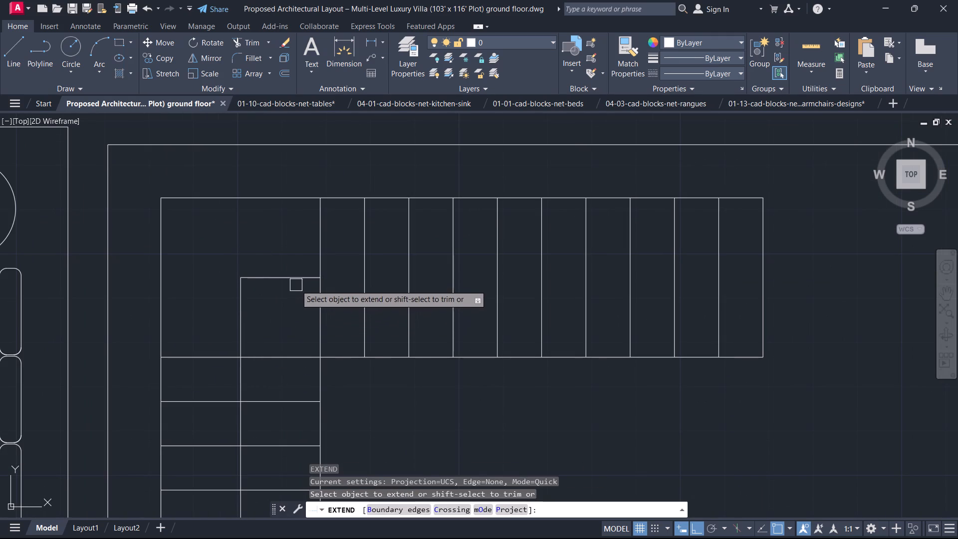
pyautogui.click(297, 282)
pyautogui.click(307, 280)
pyautogui.click(354, 279)
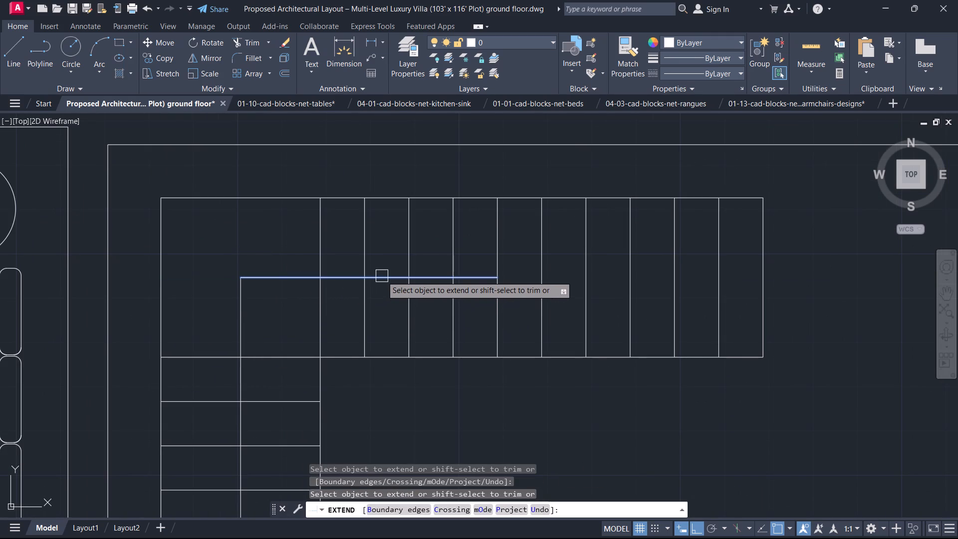
pyautogui.click(383, 275)
pyautogui.press('Escape')
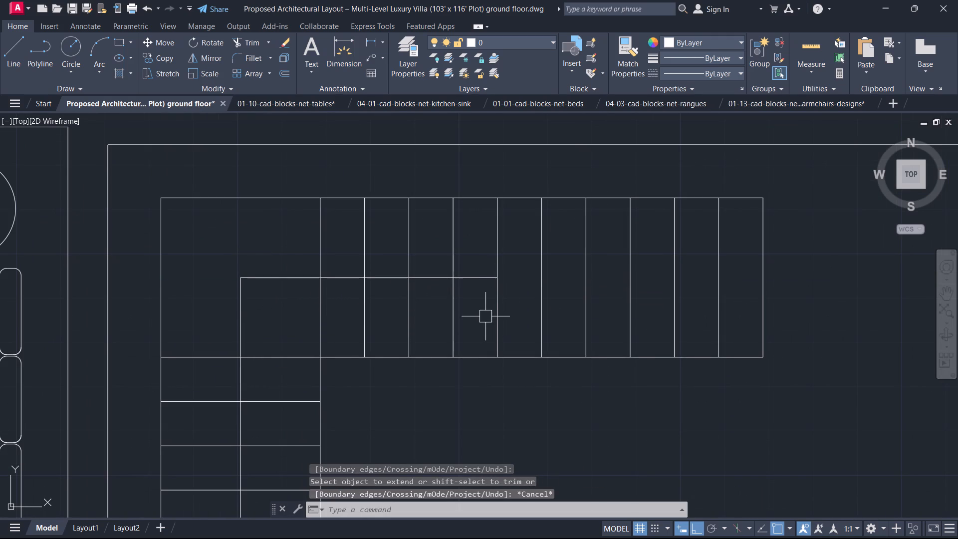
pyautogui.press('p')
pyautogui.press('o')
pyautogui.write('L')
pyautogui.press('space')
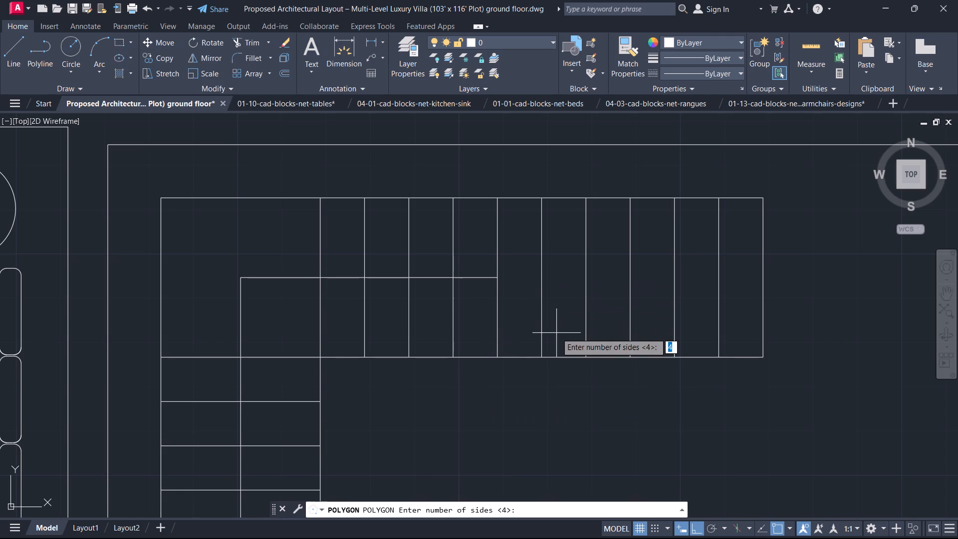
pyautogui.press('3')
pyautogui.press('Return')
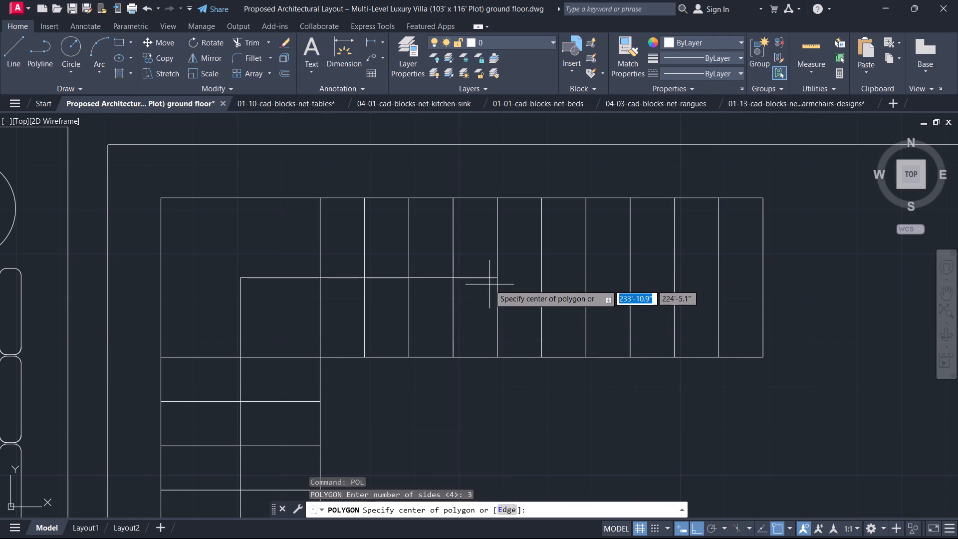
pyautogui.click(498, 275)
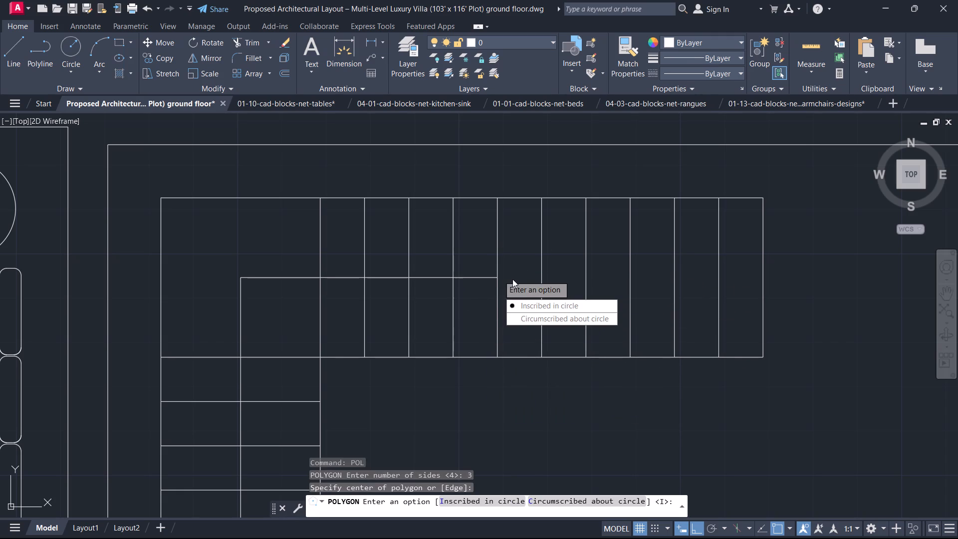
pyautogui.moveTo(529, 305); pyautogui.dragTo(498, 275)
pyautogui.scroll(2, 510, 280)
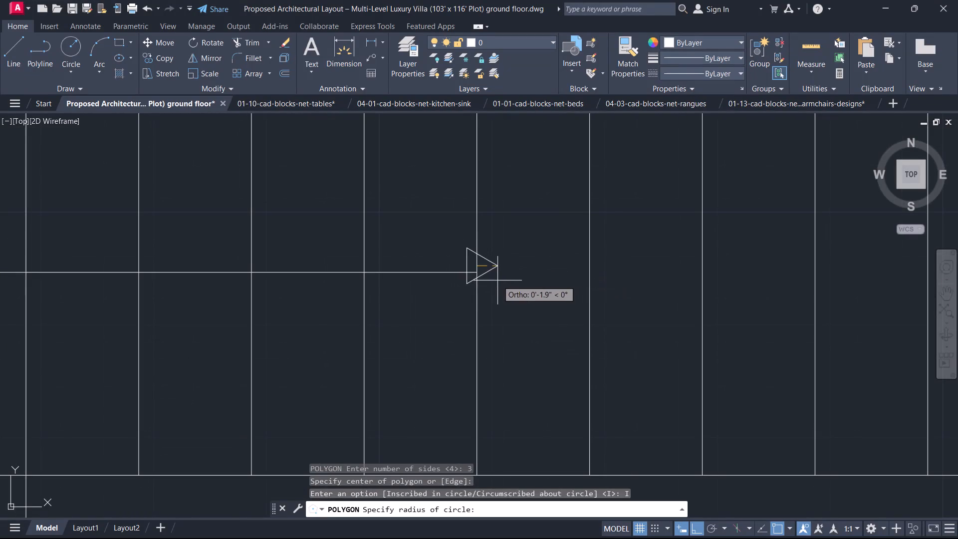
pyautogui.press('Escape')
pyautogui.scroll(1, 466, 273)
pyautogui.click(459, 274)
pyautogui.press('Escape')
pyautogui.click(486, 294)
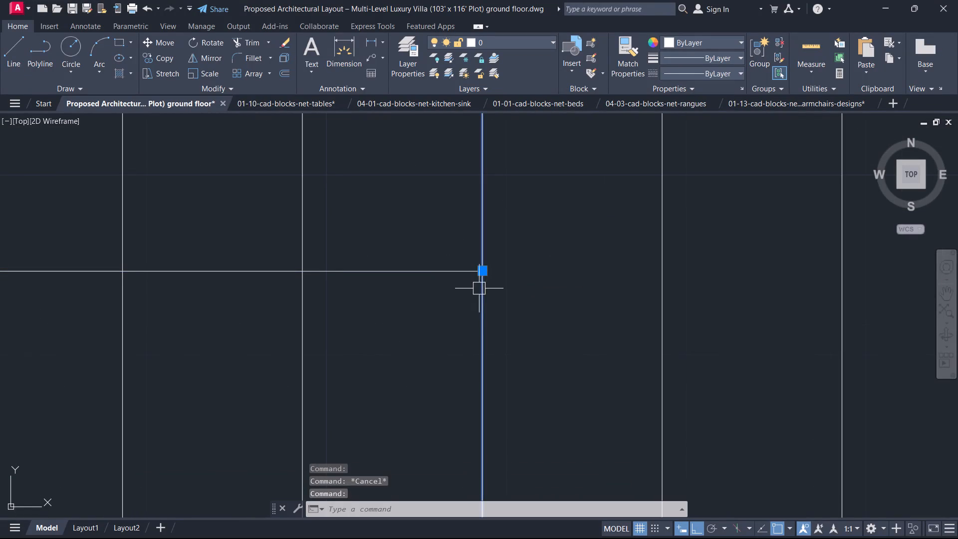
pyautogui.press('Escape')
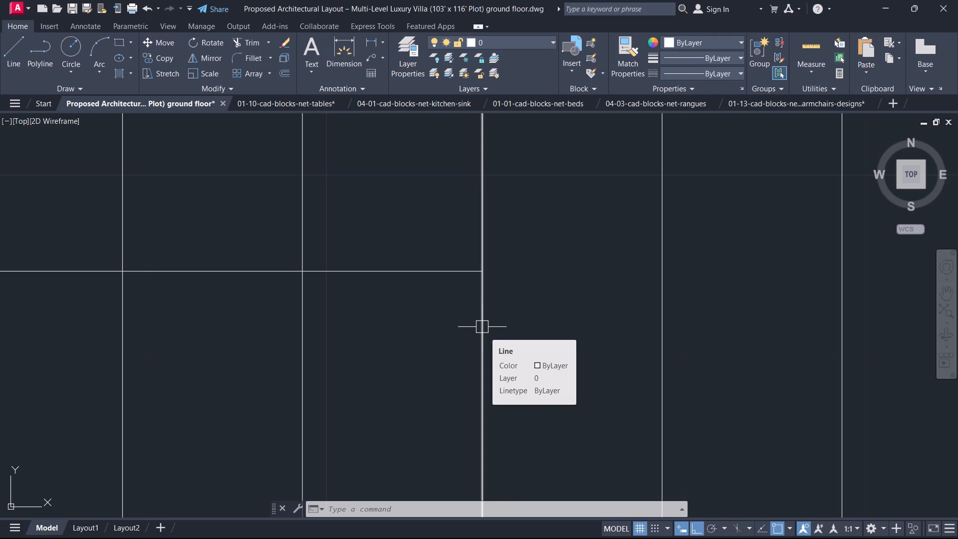
# Draw a three-sided polygon inscribed in a circle, centred on the stair centre line's east end and pointing east as an arrowhead.
pyautogui.press('p')
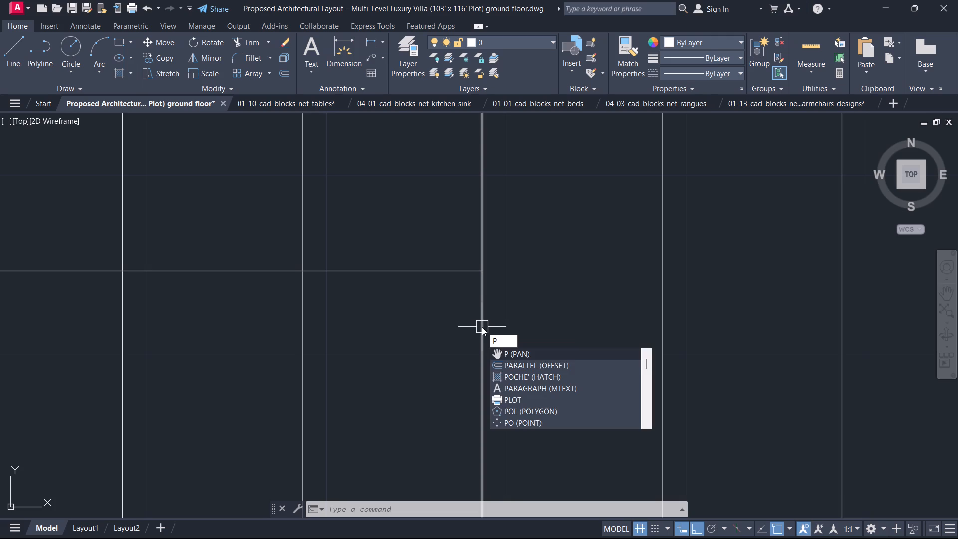
pyautogui.write('OL')
pyautogui.press('space')
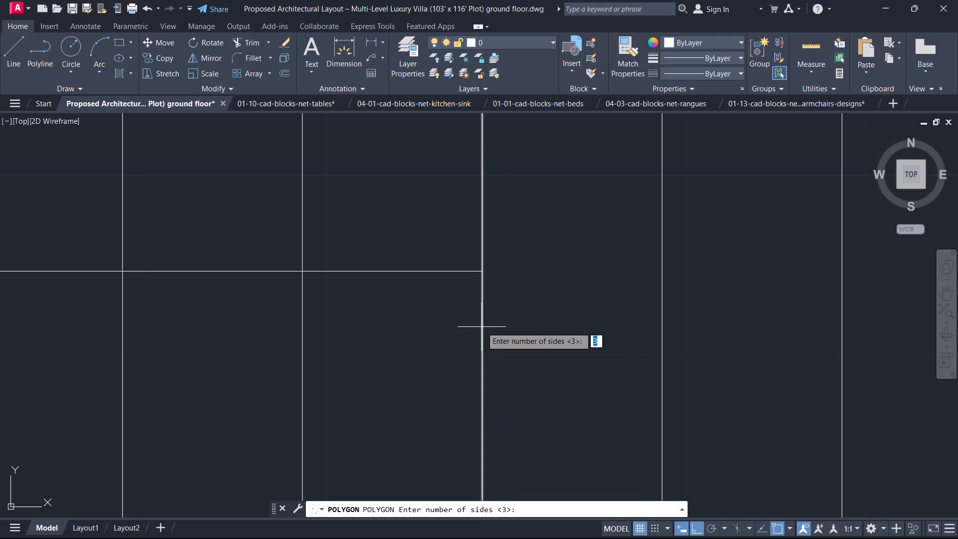
pyautogui.press('space')
pyautogui.click(478, 270)
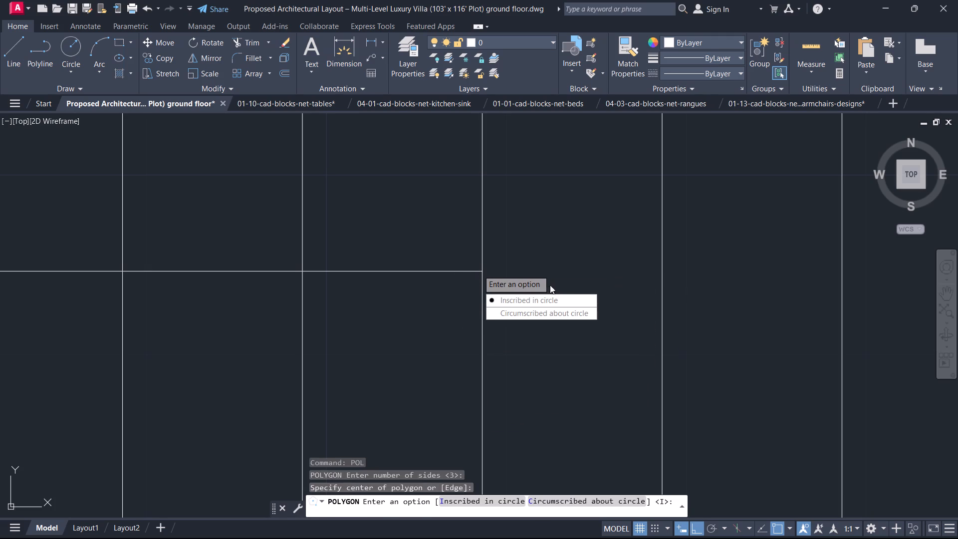
pyautogui.moveTo(570, 302); pyautogui.dragTo(479, 269)
pyautogui.click(540, 269)
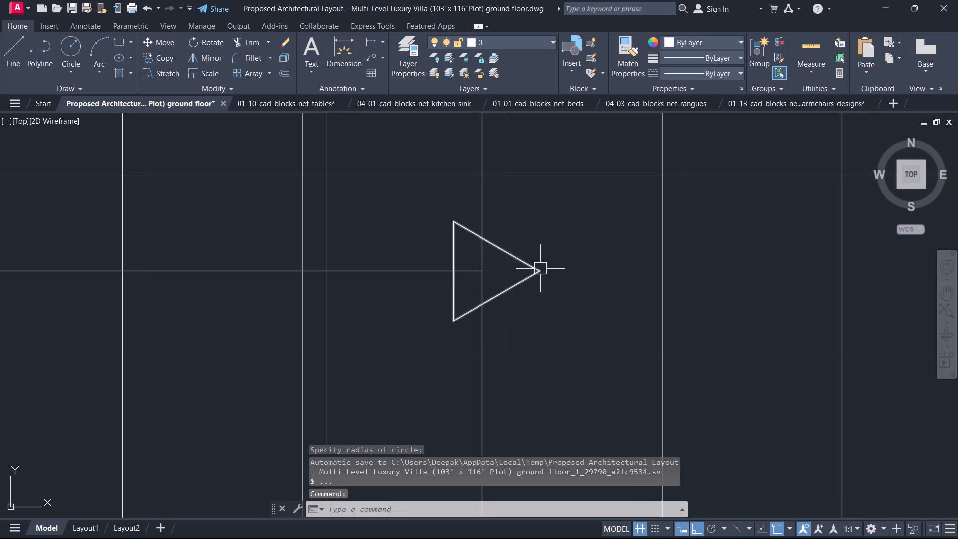
pyautogui.press('Escape')
# Trim the centre line and the tread line where they run inside the arrowhead triangle.
pyautogui.moveTo(475, 286); pyautogui.dragTo(545, 296, button='middle')
pyautogui.write('TR')
pyautogui.press('space')
pyautogui.scroll(2, 563, 296)
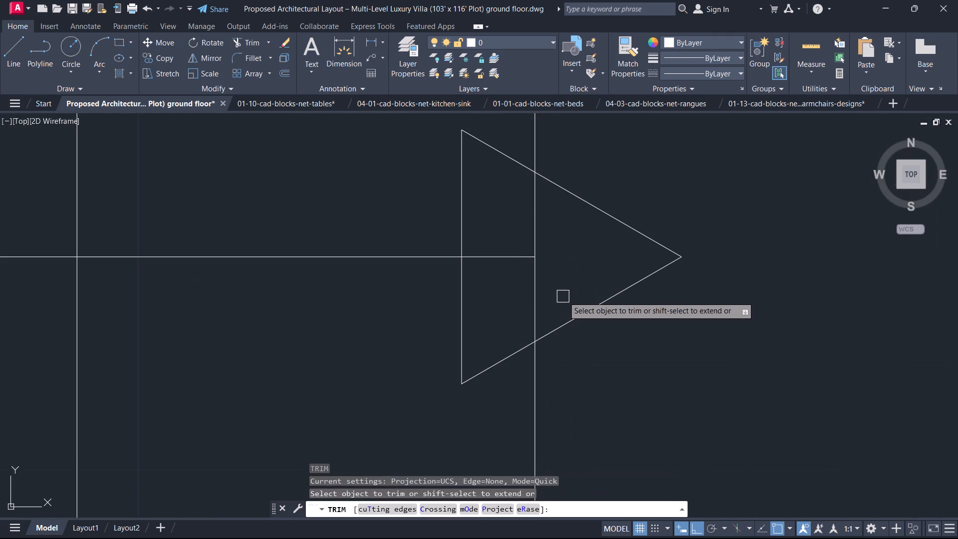
pyautogui.moveTo(563, 296); pyautogui.dragTo(559, 266)
pyautogui.press('Escape')
# Hatch the inside of the arrowhead triangle with a solid fill.
pyautogui.write('H')
pyautogui.press('space')
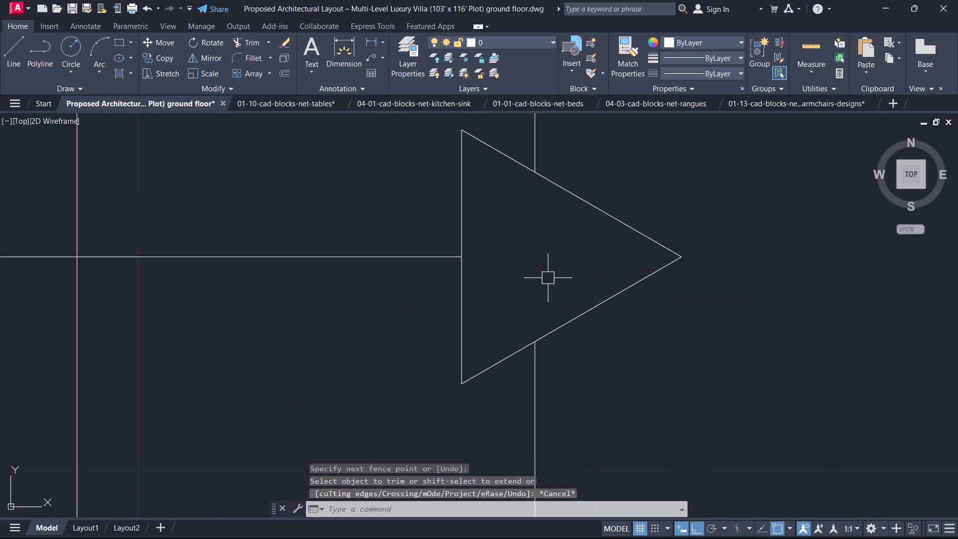
pyautogui.click(546, 273)
pyautogui.press('space')
# Examine the finished staircase and the surrounding reception, drawing and dining rooms on the floor plan.
pyautogui.scroll(-8, 525, 302)
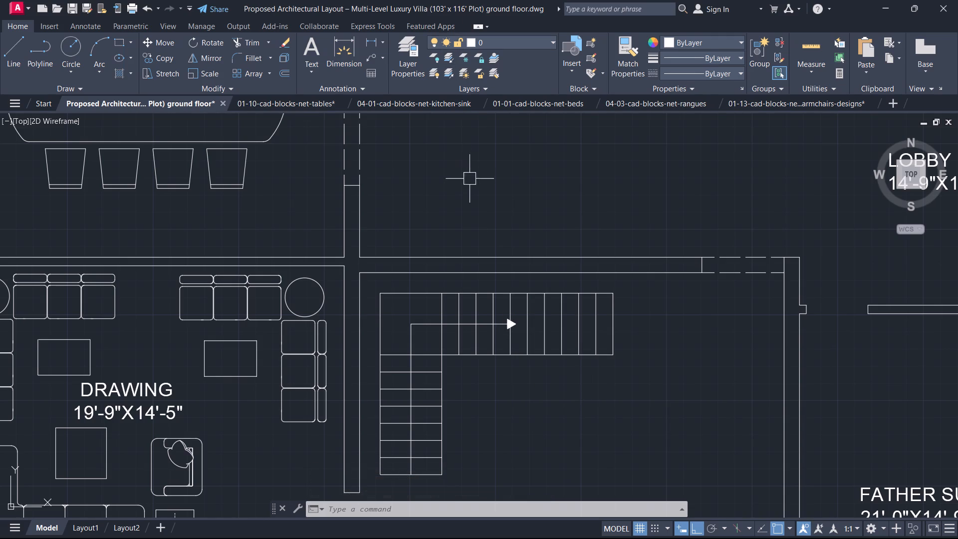
pyautogui.scroll(-2, 479, 271)
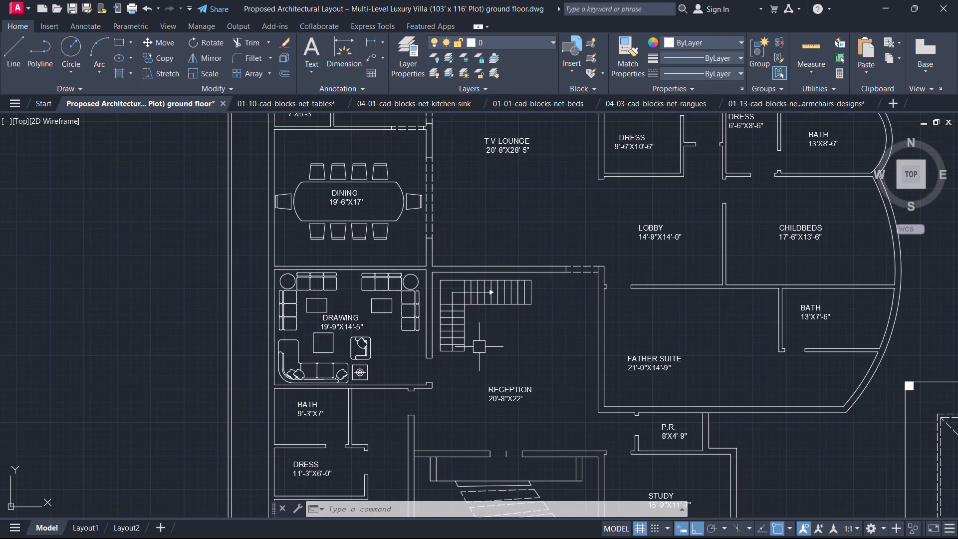
pyautogui.scroll(-1, 478, 341)
pyautogui.moveTo(478, 341); pyautogui.dragTo(490, 276, button='middle')
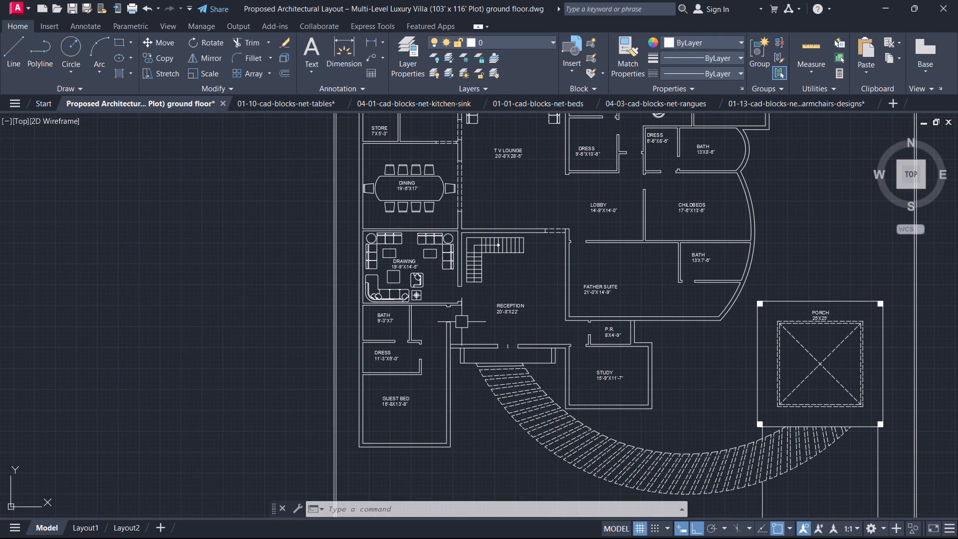
pyautogui.scroll(1, 462, 322)
pyautogui.moveTo(462, 322); pyautogui.dragTo(515, 333, button='middle')
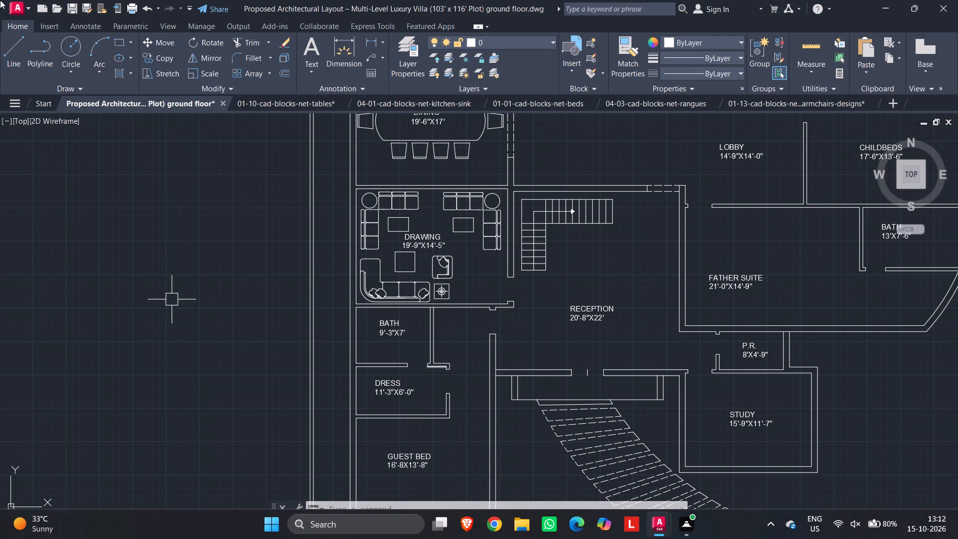
pyautogui.scroll(1, 432, 182)
pyautogui.moveTo(432, 182); pyautogui.dragTo(434, 249, button='middle')
pyautogui.scroll(1, 434, 249)
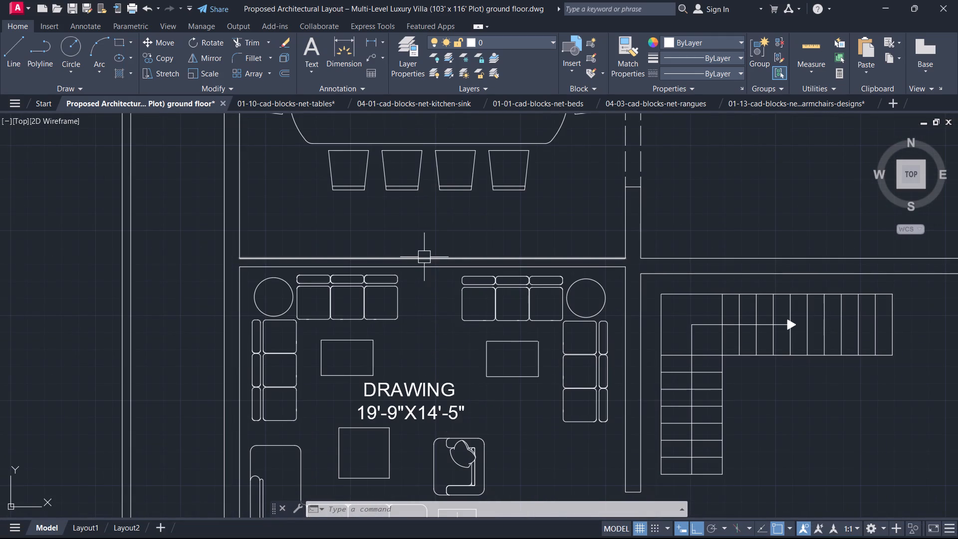
pyautogui.scroll(-2, 459, 314)
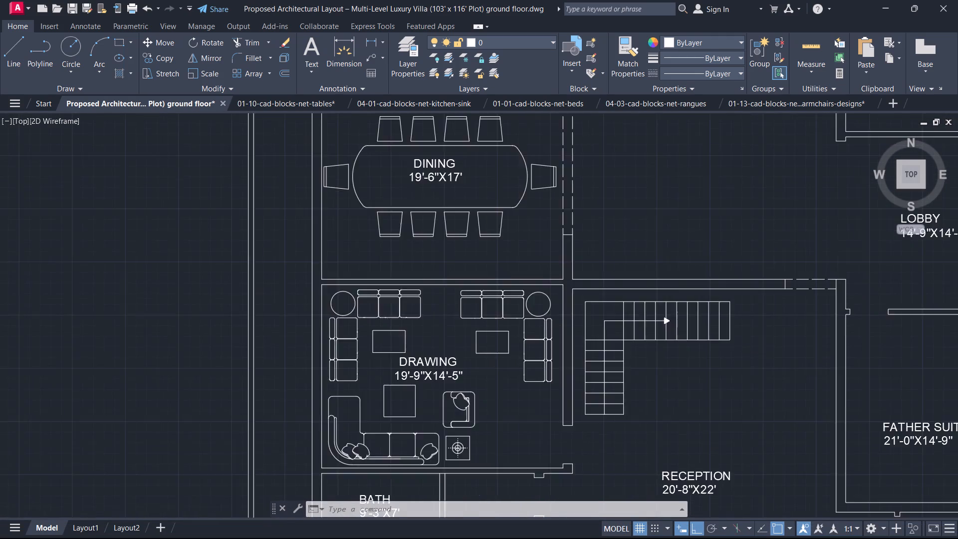
pyautogui.moveTo(446, 264); pyautogui.dragTo(440, 241, button='middle')
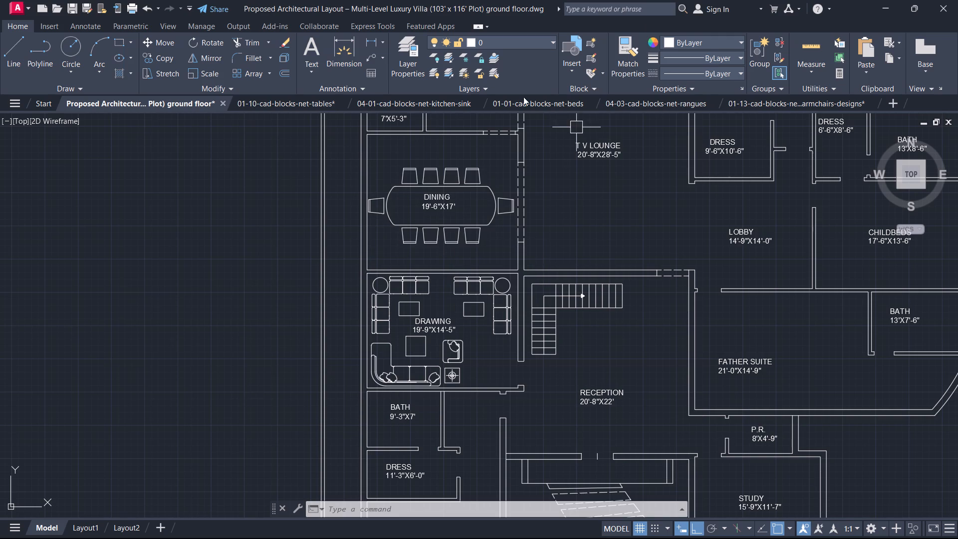
pyautogui.scroll(1, 467, 224)
pyautogui.moveTo(467, 223); pyautogui.dragTo(453, 289, button='middle')
pyautogui.scroll(1, 442, 363)
pyautogui.moveTo(442, 363); pyautogui.dragTo(467, 208, button='middle')
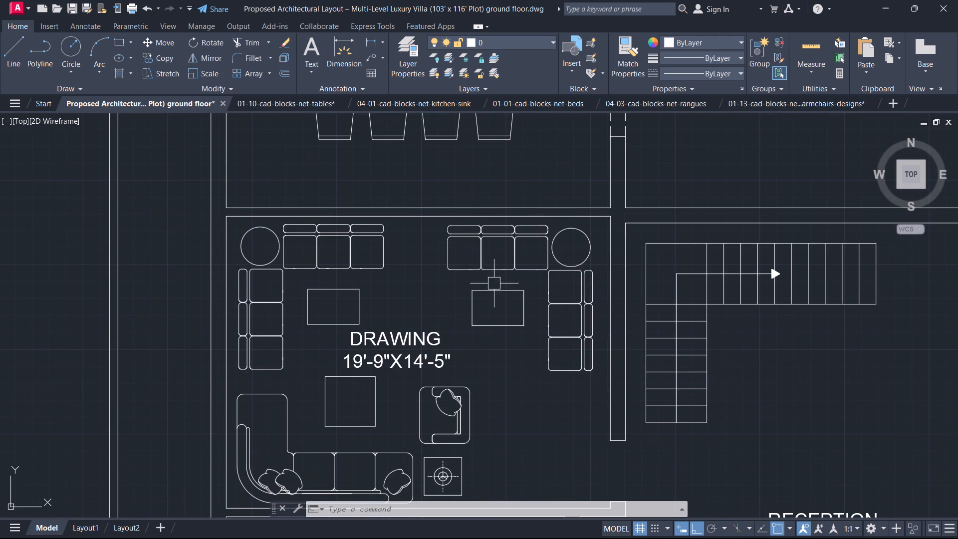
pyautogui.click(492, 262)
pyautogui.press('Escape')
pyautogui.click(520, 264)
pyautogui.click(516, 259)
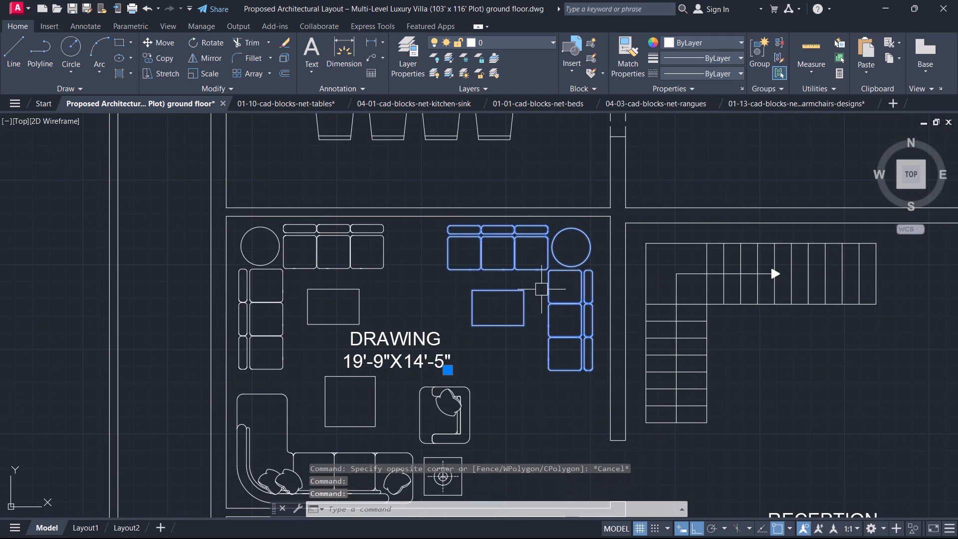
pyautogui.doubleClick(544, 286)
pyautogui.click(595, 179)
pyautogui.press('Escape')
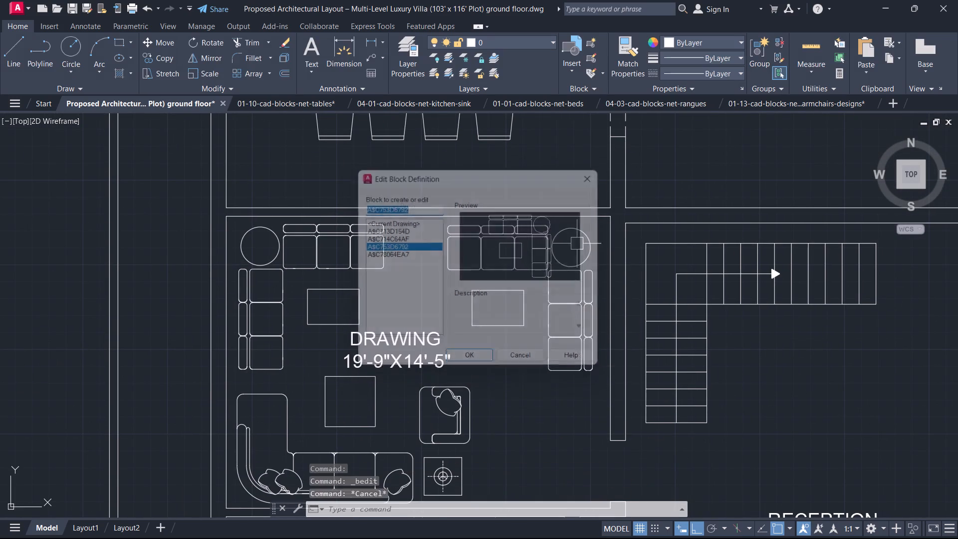
# Explode the two corner sofa blocks on the east and west sides of the drawing room.
pyautogui.click(581, 290)
pyautogui.click(294, 269)
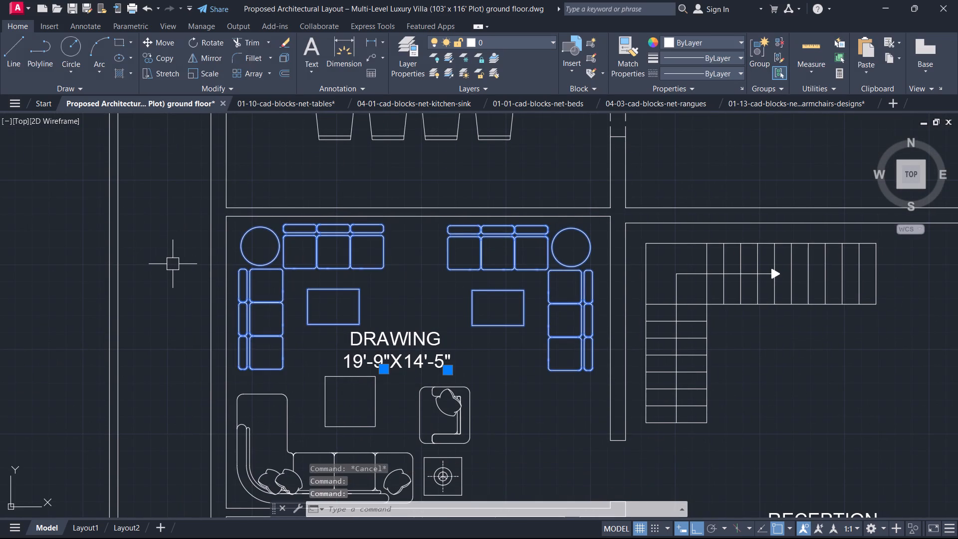
pyautogui.write('X')
pyautogui.press('space')
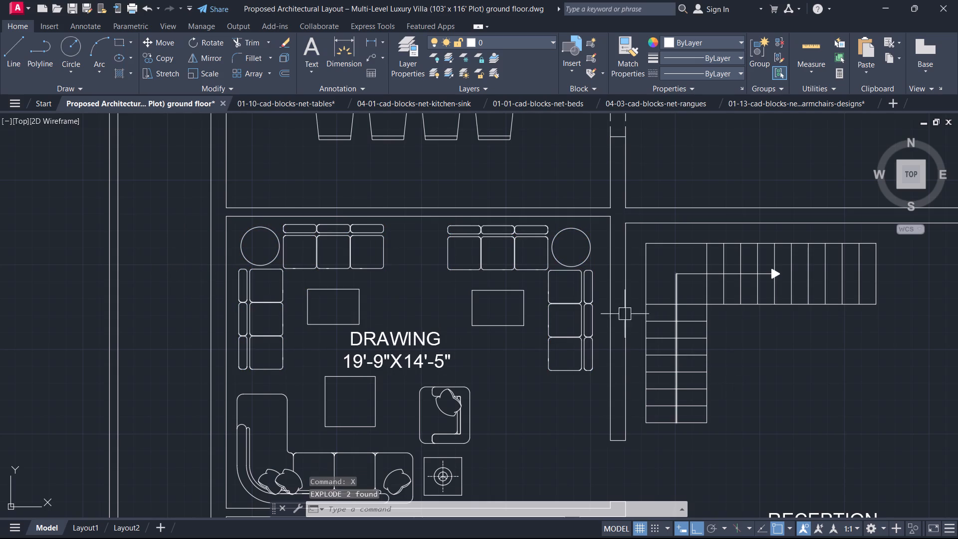
# Erase the inner lines of the two eastern seat cushions on the north wall's east sofa in the drawing room.
pyautogui.scroll(1, 539, 277)
pyautogui.moveTo(542, 277); pyautogui.dragTo(562, 299, button='middle')
pyautogui.click(562, 300)
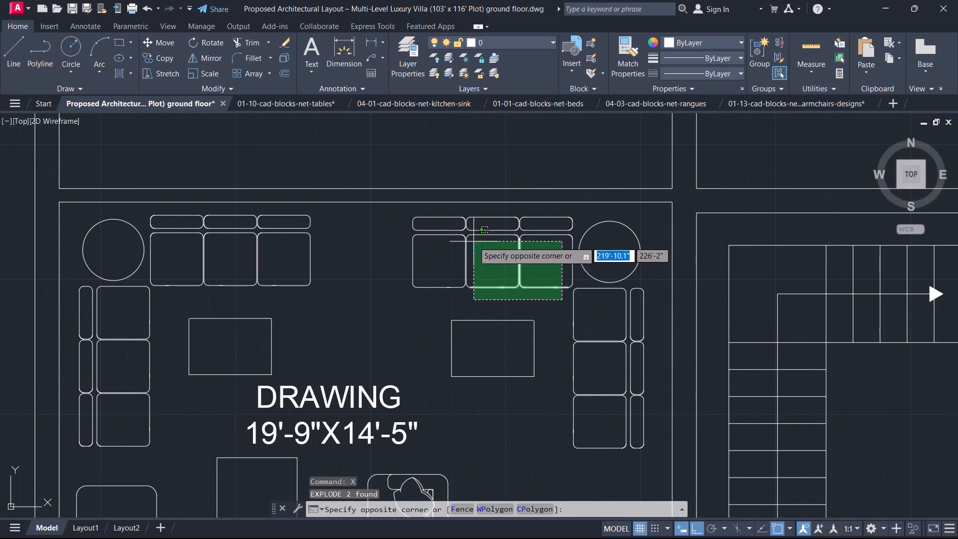
pyautogui.click(473, 241)
pyautogui.press('Delete')
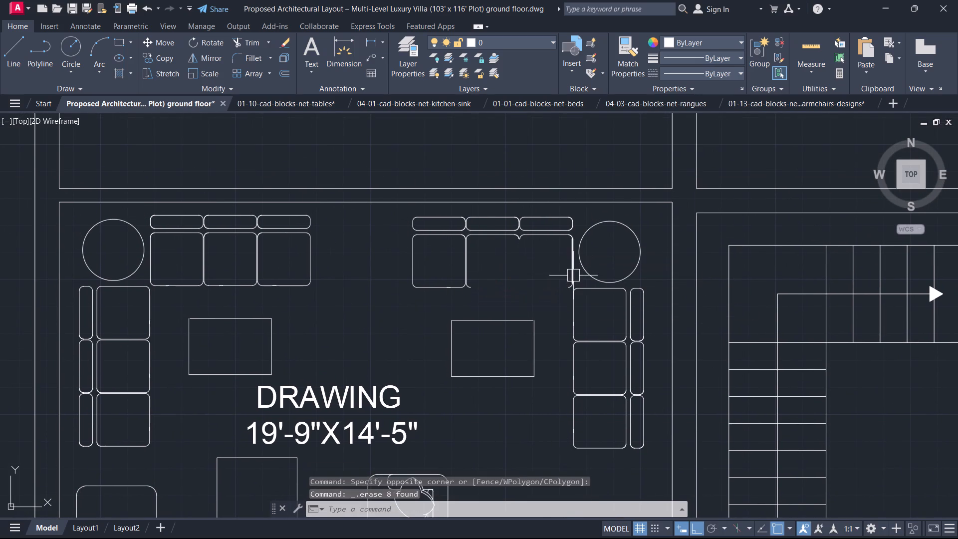
# Erase the leftover side line and corner arc of that sofa's easternmost seat, beside the round table.
pyautogui.scroll(3, 573, 275)
pyautogui.moveTo(574, 285); pyautogui.dragTo(567, 281)
pyautogui.click(498, 229)
pyautogui.scroll(2, 563, 332)
pyautogui.moveTo(563, 332); pyautogui.dragTo(558, 326)
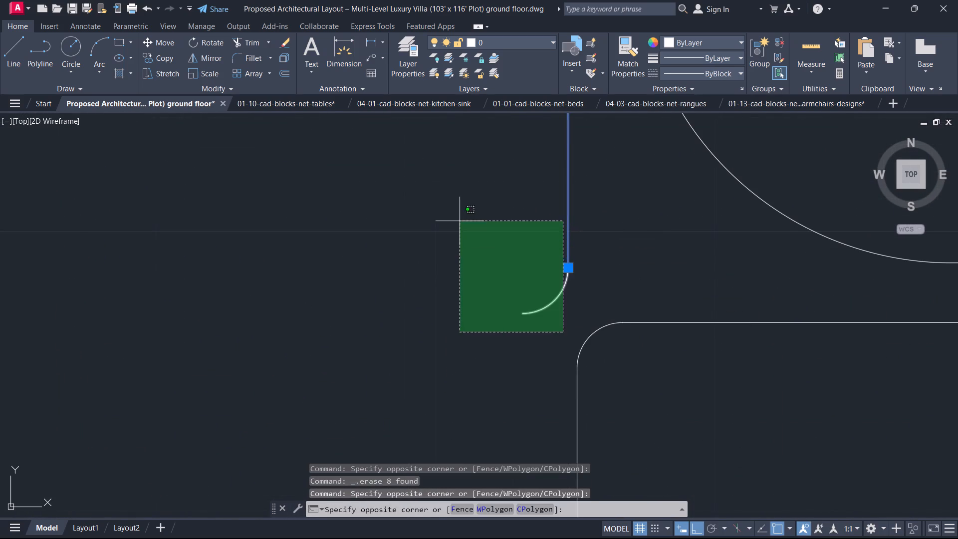
pyautogui.click(460, 221)
pyautogui.scroll(-2, 461, 232)
pyautogui.moveTo(461, 232); pyautogui.dragTo(547, 423, button='middle')
pyautogui.scroll(-2, 482, 313)
pyautogui.press('Delete')
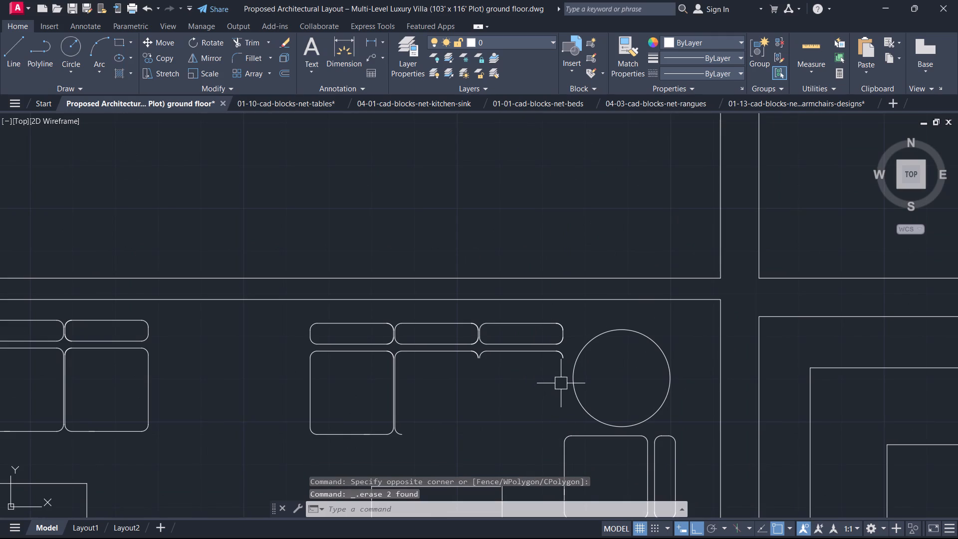
# Erase the backrests and upper seat outlines of both three-seat sofas along the drawing room's north wall.
pyautogui.scroll(2, 561, 383)
pyautogui.click(568, 355)
pyautogui.scroll(-1, 123, 259)
pyautogui.moveTo(123, 259); pyautogui.dragTo(505, 234, button='middle')
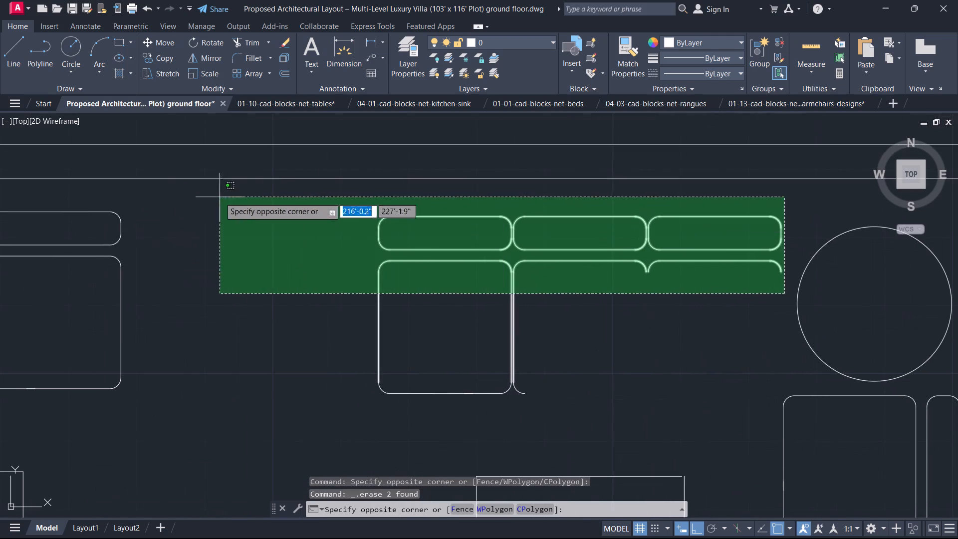
pyautogui.moveTo(126, 190); pyautogui.dragTo(422, 201, button='middle')
pyautogui.moveTo(17, 208); pyautogui.dragTo(438, 211, button='middle')
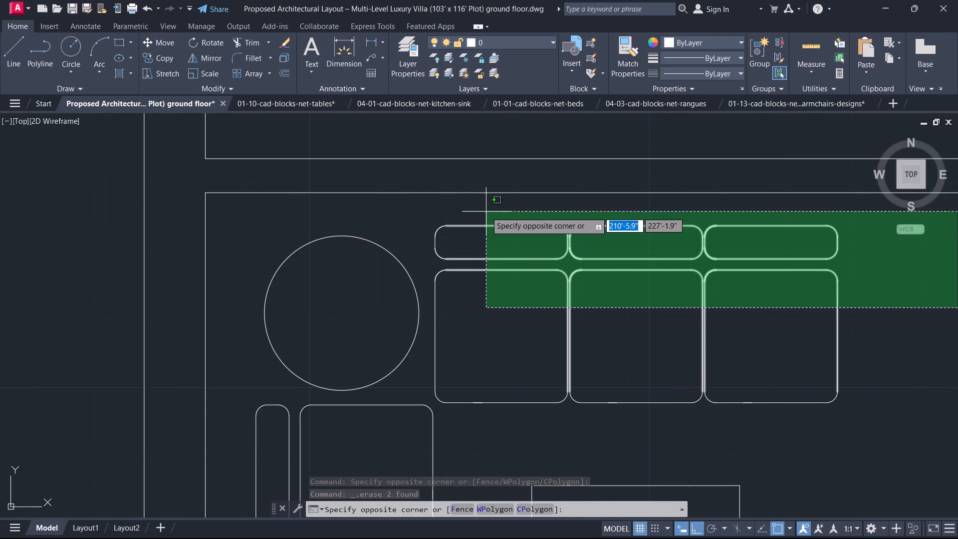
pyautogui.click(436, 212)
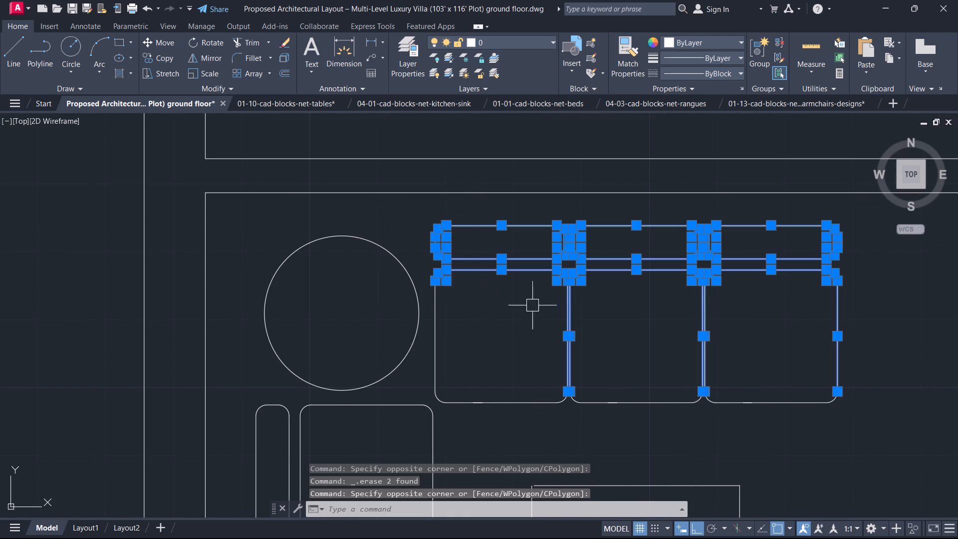
pyautogui.press('Delete')
# Erase the remaining front edges of both north-wall sofas and the leftover side line of the western one.
pyautogui.scroll(-2, 798, 356)
pyautogui.moveTo(798, 356); pyautogui.dragTo(660, 260, button='middle')
pyautogui.scroll(-1, 795, 293)
pyautogui.moveTo(795, 293); pyautogui.dragTo(634, 302, button='middle')
pyautogui.scroll(3, 651, 303)
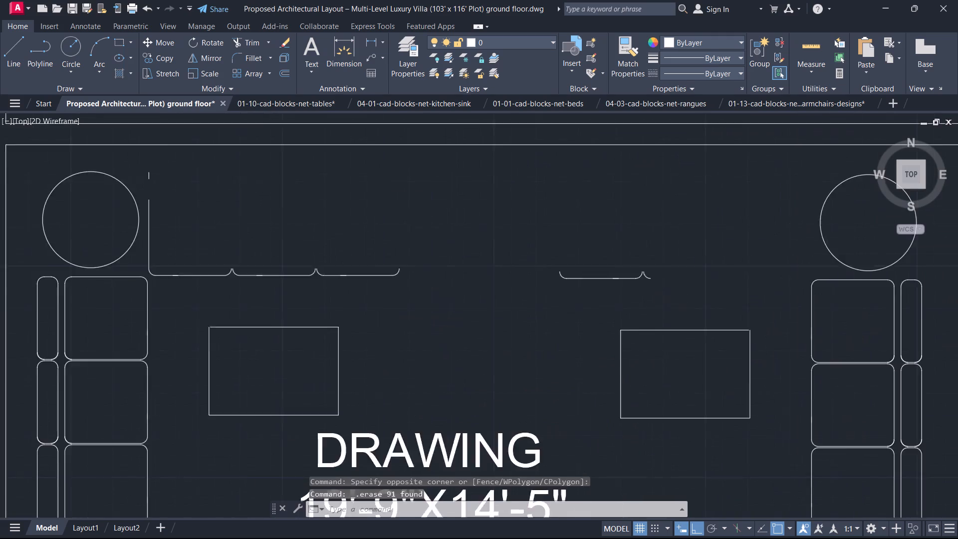
pyautogui.moveTo(678, 292); pyautogui.dragTo(673, 286)
pyautogui.scroll(-1, 423, 206)
pyautogui.moveTo(423, 206); pyautogui.dragTo(907, 176, button='middle')
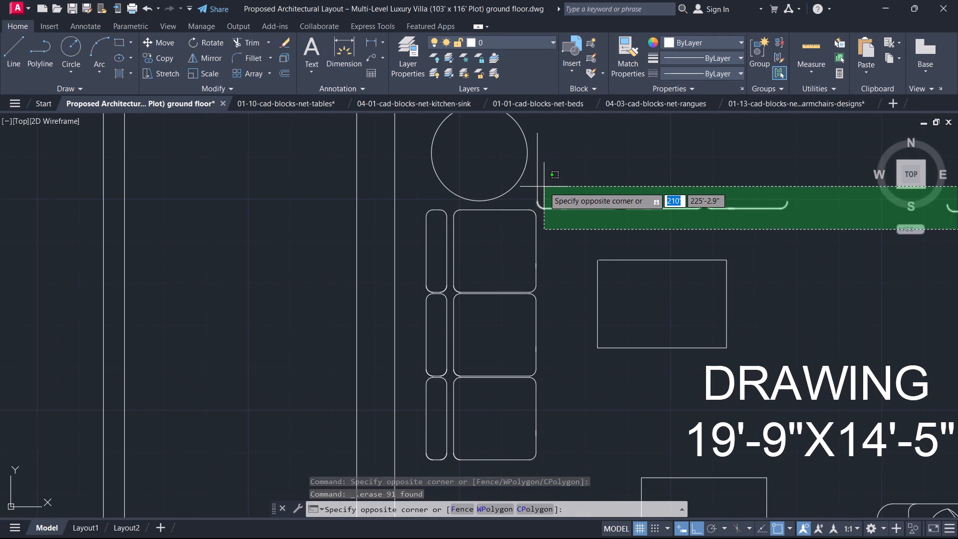
pyautogui.click(544, 187)
pyautogui.press('Delete')
pyautogui.moveTo(544, 186); pyautogui.dragTo(540, 184)
pyautogui.click(537, 182)
pyautogui.press('Delete')
# Erase the last short line fragment near the round table in the drawing room's northwest corner.
pyautogui.scroll(-2, 568, 188)
pyautogui.moveTo(568, 188); pyautogui.dragTo(507, 253, button='middle')
pyautogui.scroll(3, 497, 225)
pyautogui.moveTo(497, 224); pyautogui.dragTo(514, 258, button='middle')
pyautogui.click(514, 264)
pyautogui.click(488, 229)
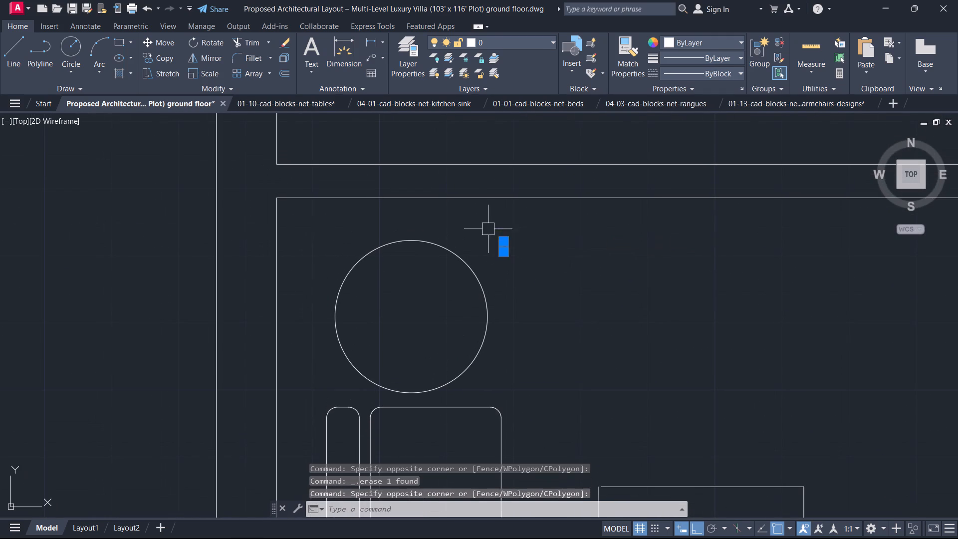
pyautogui.press('Delete')
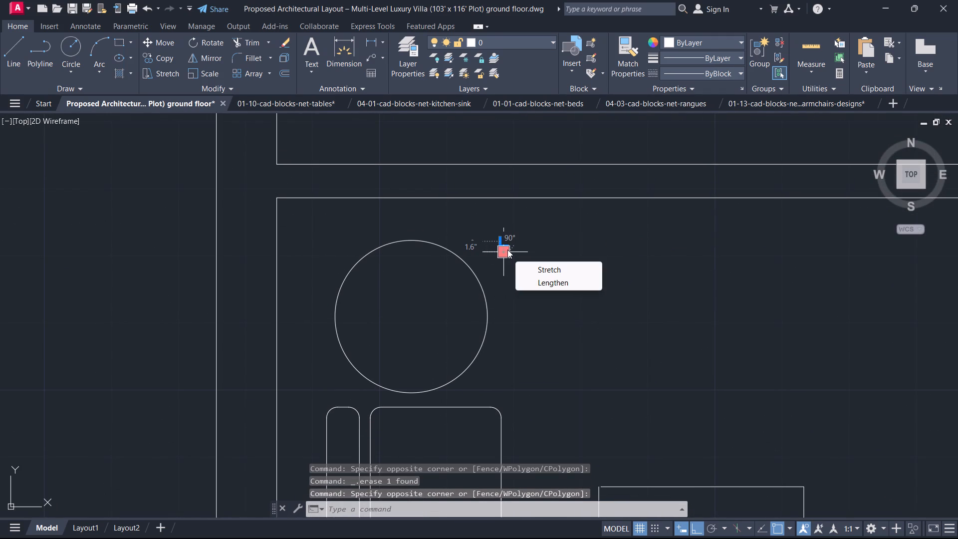
pyautogui.scroll(-3, 567, 281)
pyautogui.moveTo(568, 280); pyautogui.dragTo(493, 368, button='middle')
pyautogui.press('Delete')
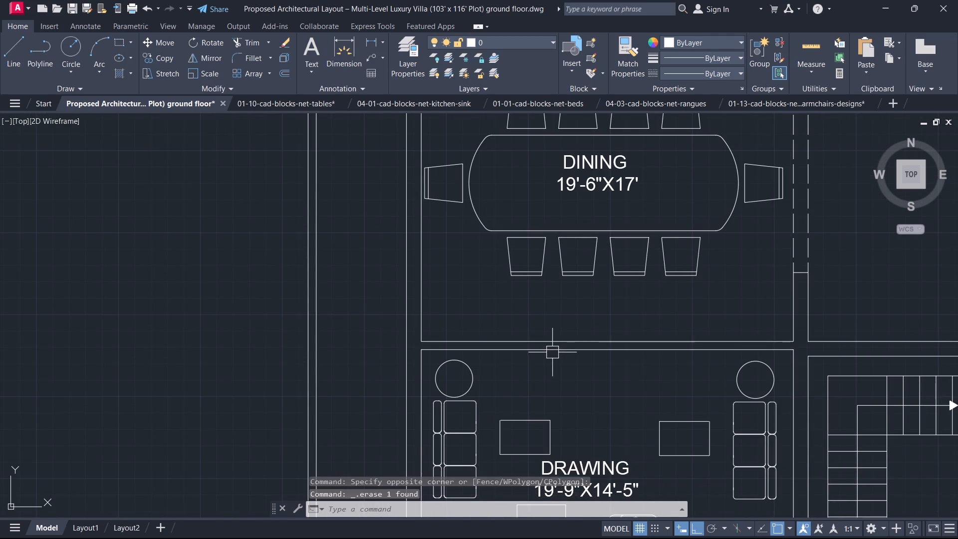
# Draw a short vertical line across the wall between the dining and drawing rooms at its midpoint.
pyautogui.press('l')
pyautogui.press('space')
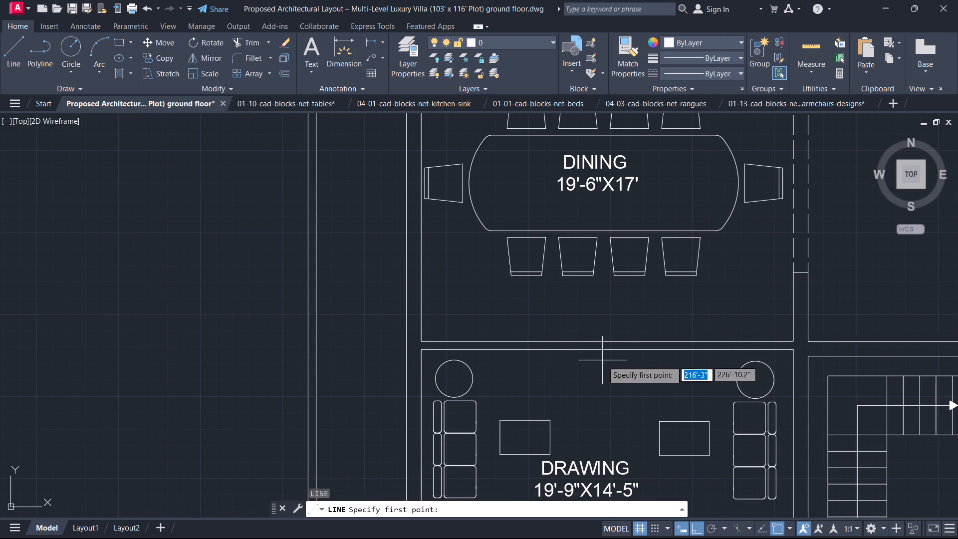
pyautogui.press('space')
pyautogui.press('Escape')
pyautogui.write('L')
pyautogui.press('space')
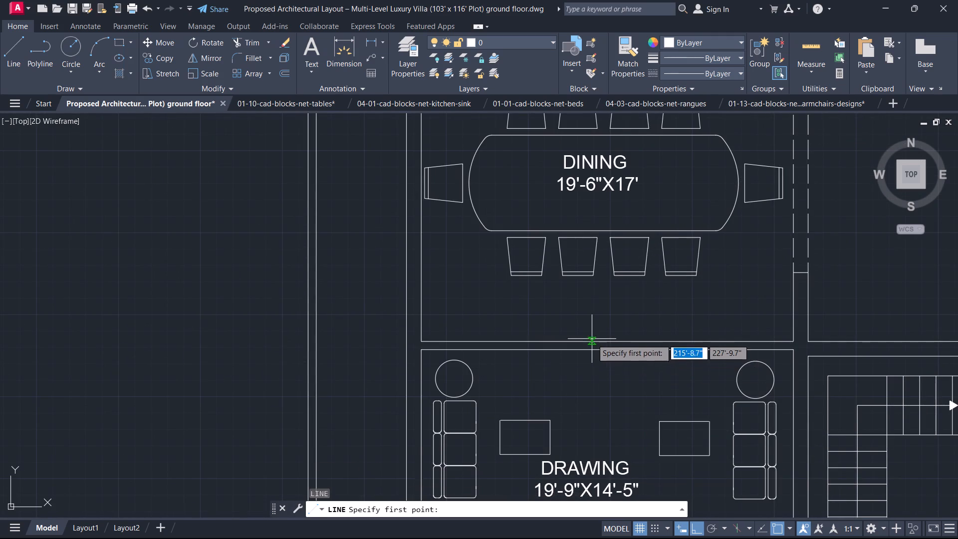
pyautogui.click(607, 337)
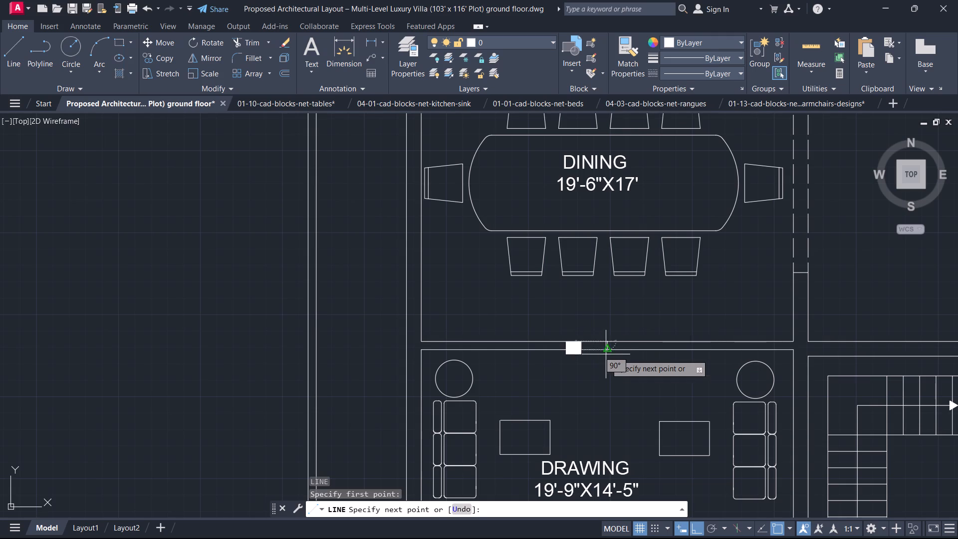
pyautogui.click(607, 352)
pyautogui.press('Escape')
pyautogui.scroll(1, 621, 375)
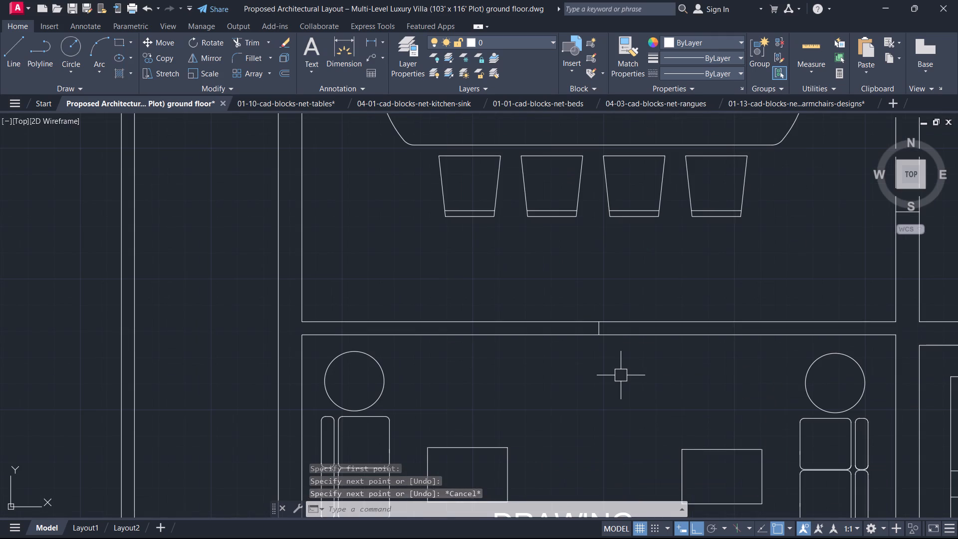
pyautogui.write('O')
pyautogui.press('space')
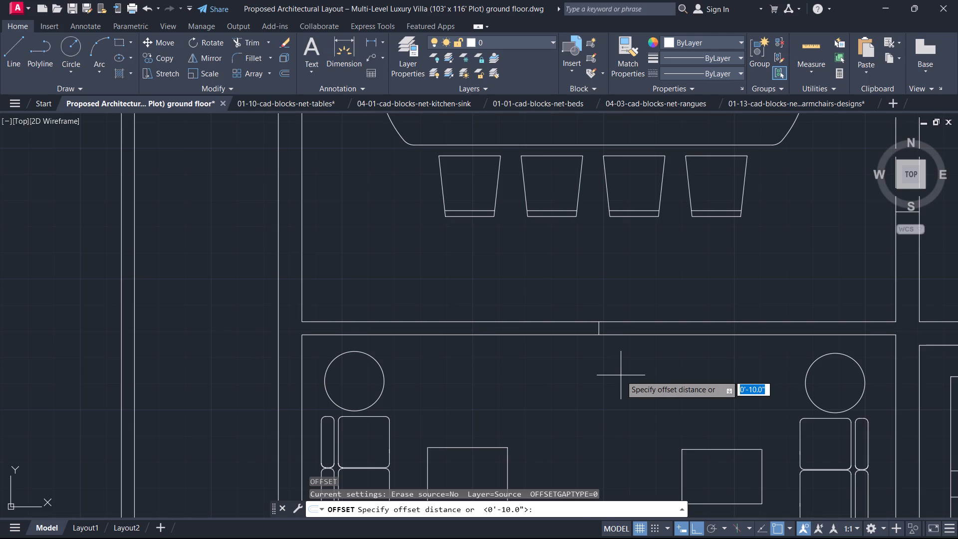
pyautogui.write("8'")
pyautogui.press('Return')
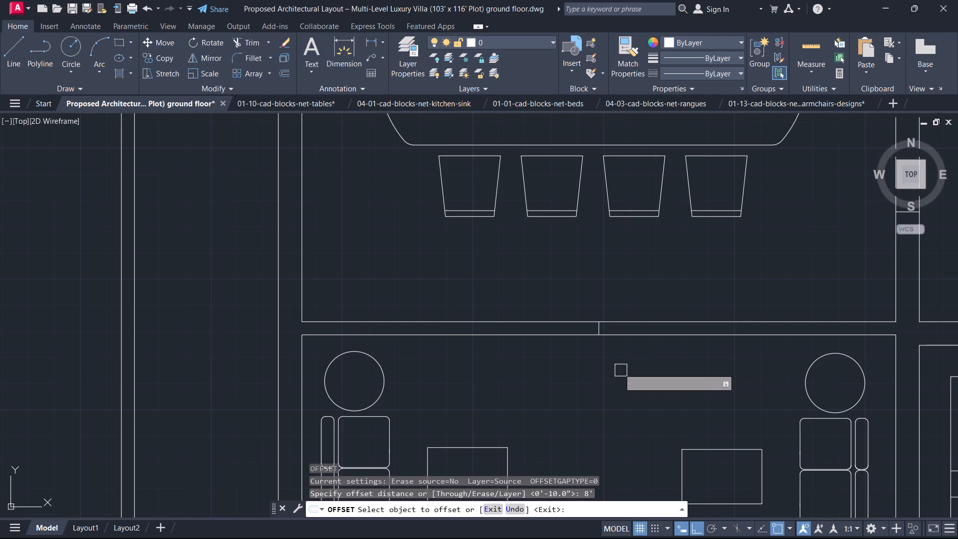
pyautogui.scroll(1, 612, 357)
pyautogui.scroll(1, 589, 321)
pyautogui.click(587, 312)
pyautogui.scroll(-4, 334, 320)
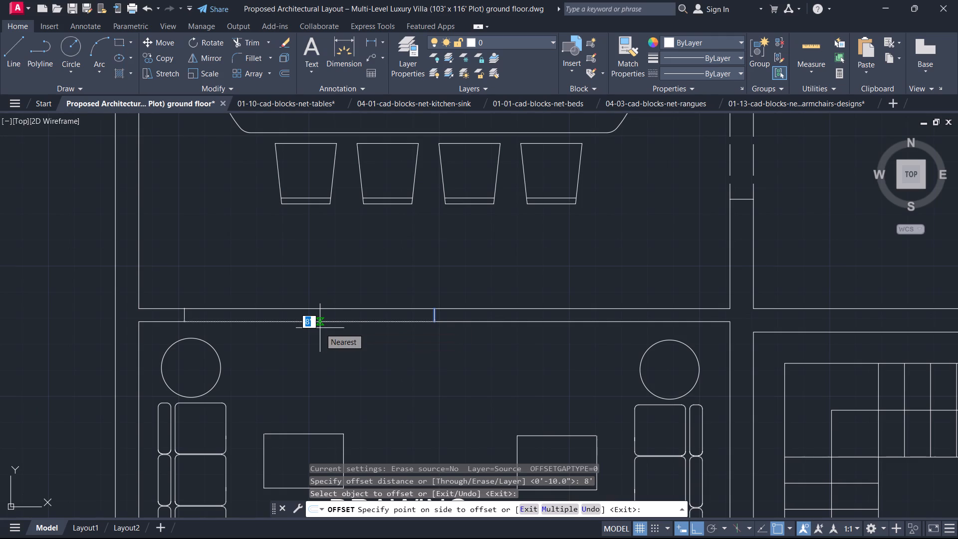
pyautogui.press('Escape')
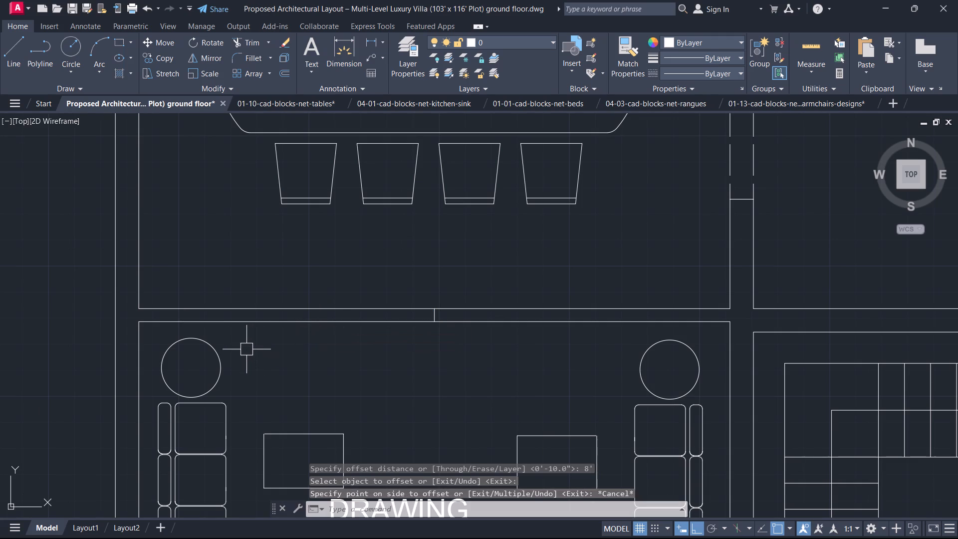
# Offset the short midpoint line in the wall between the dining and drawing rooms by 7' to both sides.
pyautogui.press('o')
pyautogui.press('space')
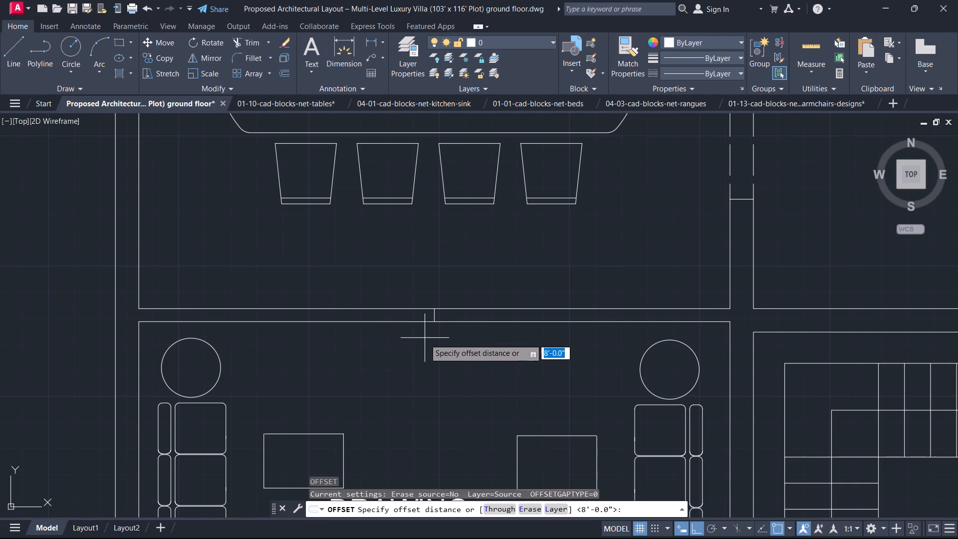
pyautogui.press('7')
pyautogui.press("'")
pyautogui.press('Return')
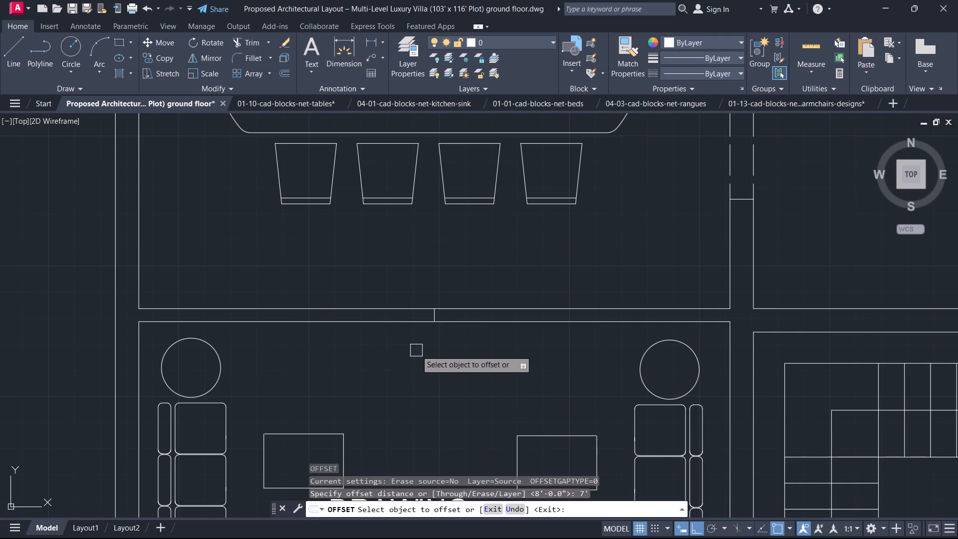
pyautogui.scroll(4, 453, 319)
pyautogui.click(371, 310)
pyautogui.scroll(-4, 321, 311)
pyautogui.moveTo(321, 311); pyautogui.dragTo(491, 313, button='middle')
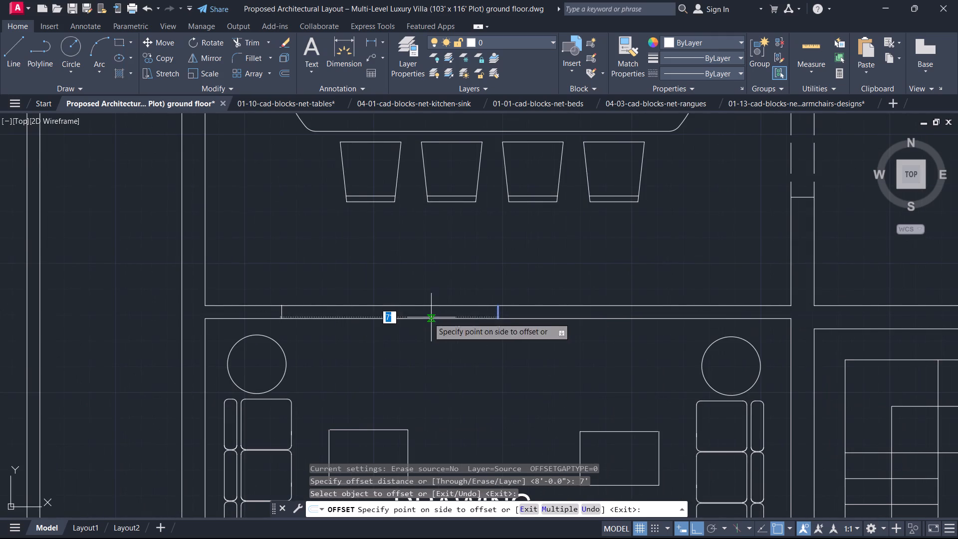
pyautogui.click(404, 312)
pyautogui.scroll(3, 497, 315)
pyautogui.click(496, 308)
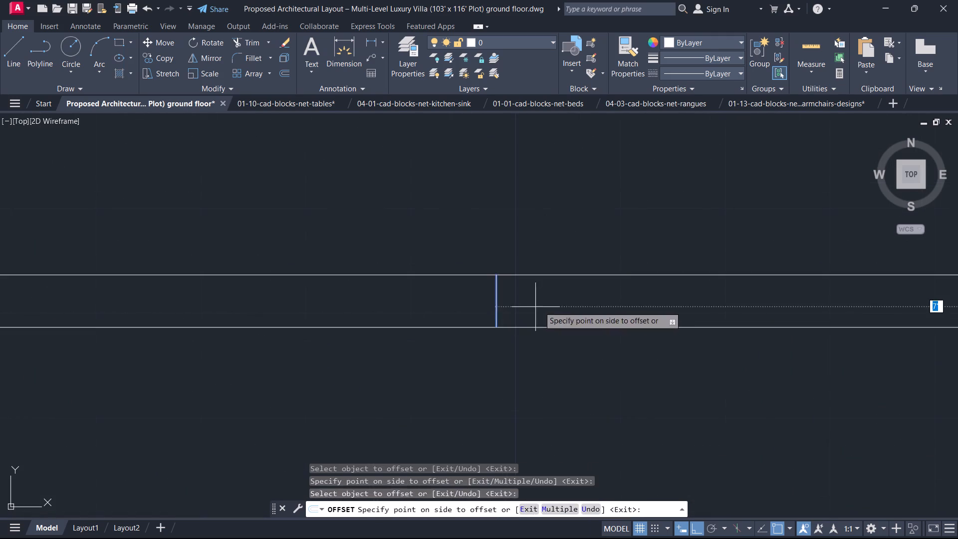
pyautogui.click(544, 306)
pyautogui.press('Escape')
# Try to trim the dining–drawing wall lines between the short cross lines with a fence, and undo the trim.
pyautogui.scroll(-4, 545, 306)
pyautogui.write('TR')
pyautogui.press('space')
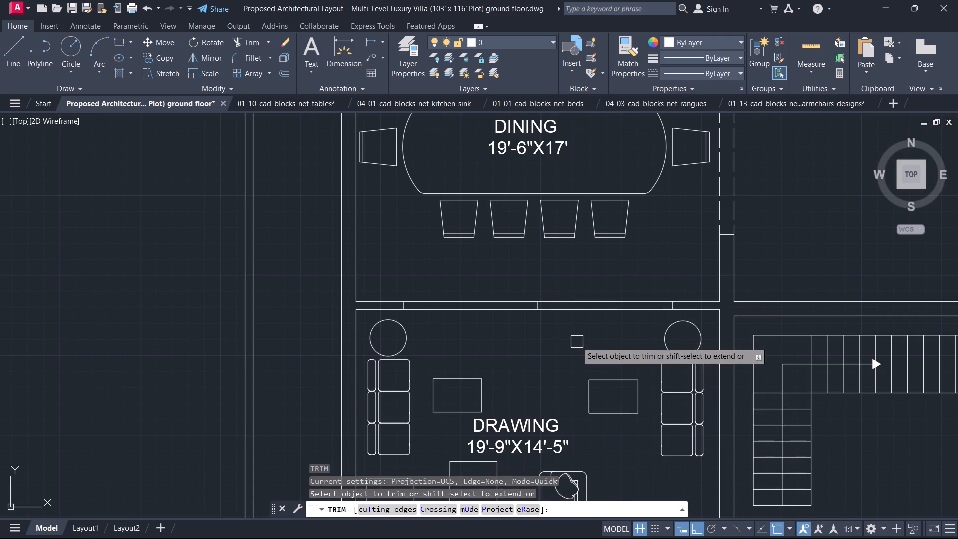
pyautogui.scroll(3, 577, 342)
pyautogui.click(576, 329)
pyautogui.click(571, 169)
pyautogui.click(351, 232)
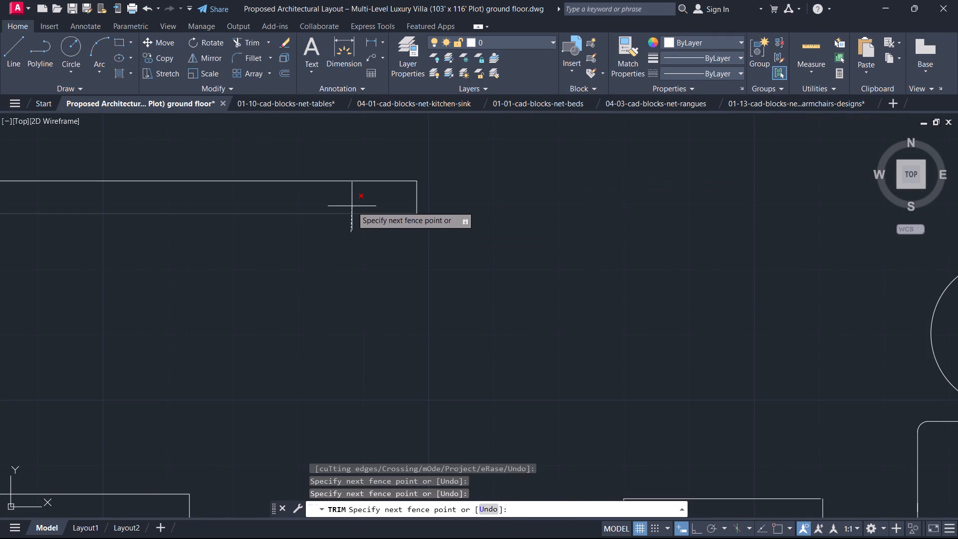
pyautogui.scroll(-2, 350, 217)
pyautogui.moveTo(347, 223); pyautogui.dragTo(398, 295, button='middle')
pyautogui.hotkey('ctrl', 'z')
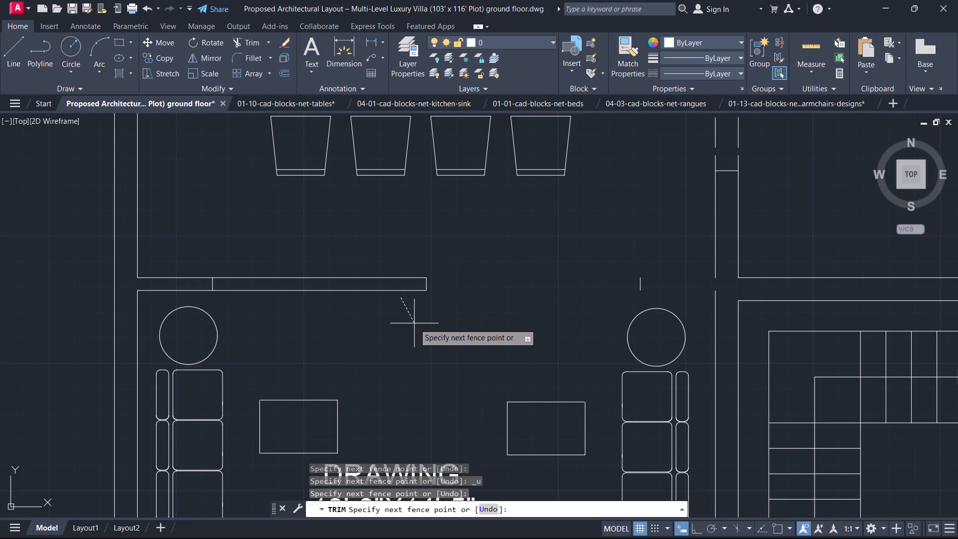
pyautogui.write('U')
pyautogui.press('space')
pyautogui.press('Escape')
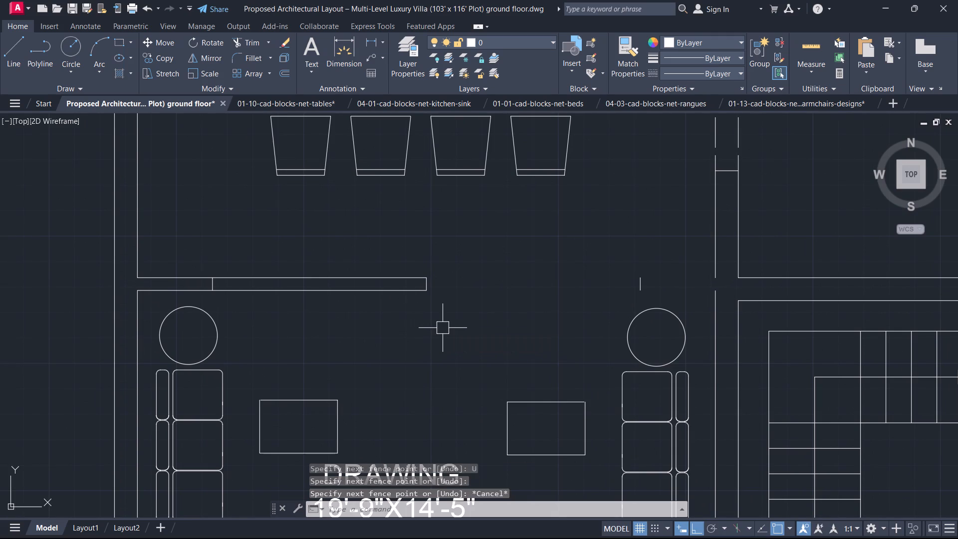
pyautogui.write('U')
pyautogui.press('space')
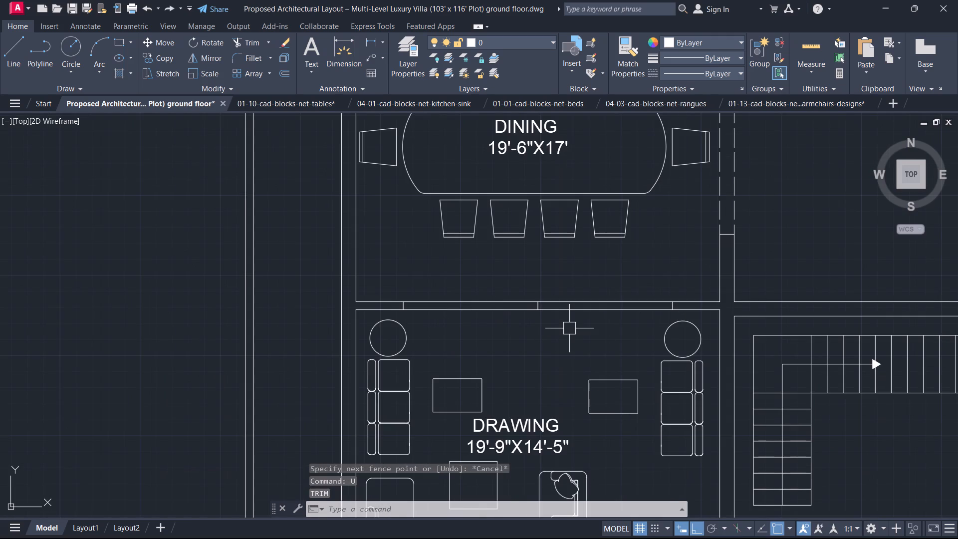
# Remove the middle short cross line in the dining–drawing wall with Trim.
pyautogui.scroll(2, 570, 330)
pyautogui.scroll(1, 490, 276)
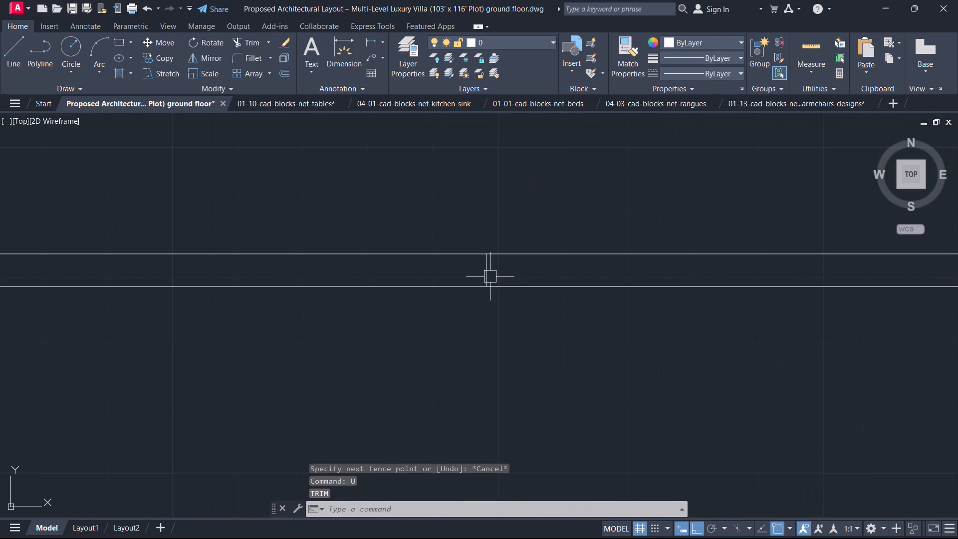
pyautogui.write('TR')
pyautogui.press('space')
pyautogui.scroll(1, 490, 276)
pyautogui.click(489, 272)
pyautogui.press('Escape')
# Break both lines of the dining–drawing wall at the two remaining short cross lines using Break at Point.
pyautogui.scroll(-4, 414, 275)
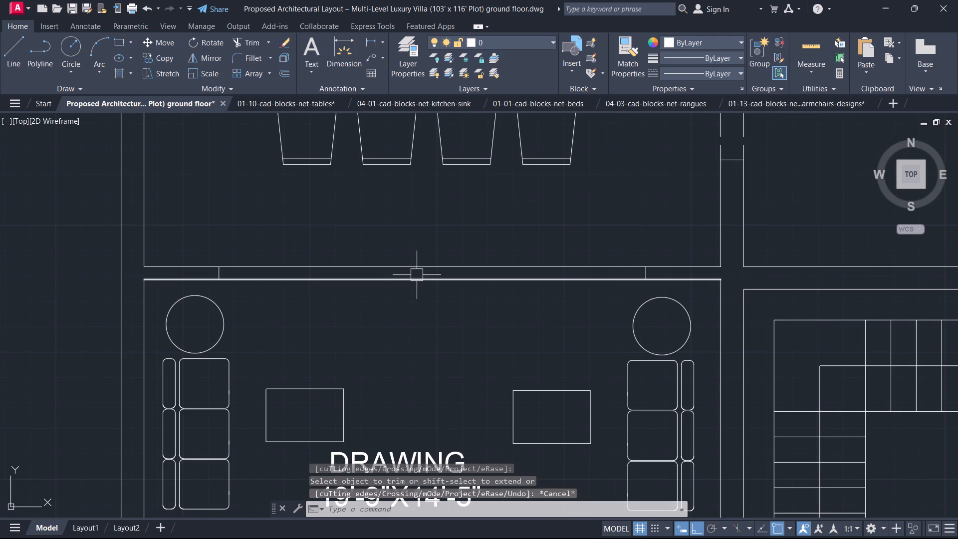
pyautogui.click(417, 276)
pyautogui.write('BR')
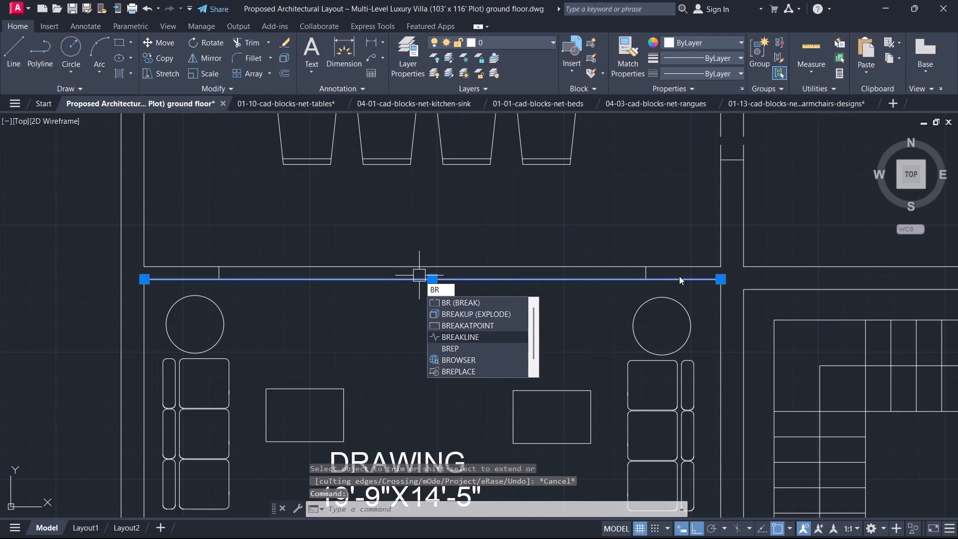
pyautogui.click(477, 328)
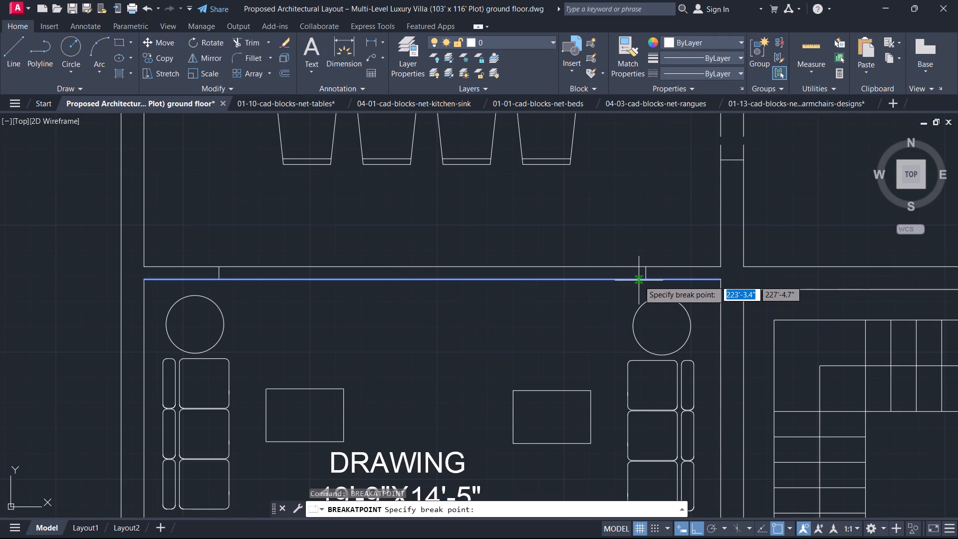
pyautogui.click(643, 280)
pyautogui.press('space')
pyautogui.click(240, 280)
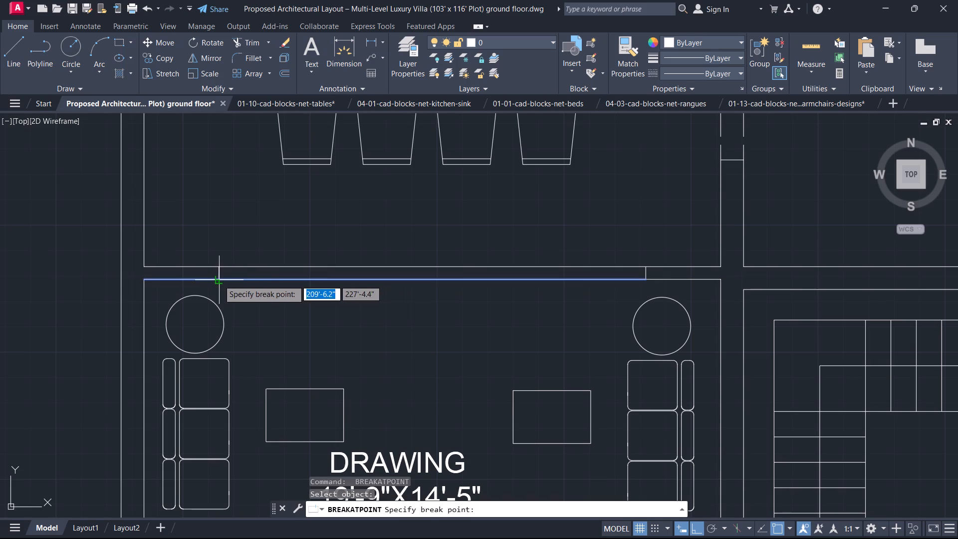
pyautogui.click(219, 280)
pyautogui.press('space')
pyautogui.click(257, 265)
pyautogui.click(219, 266)
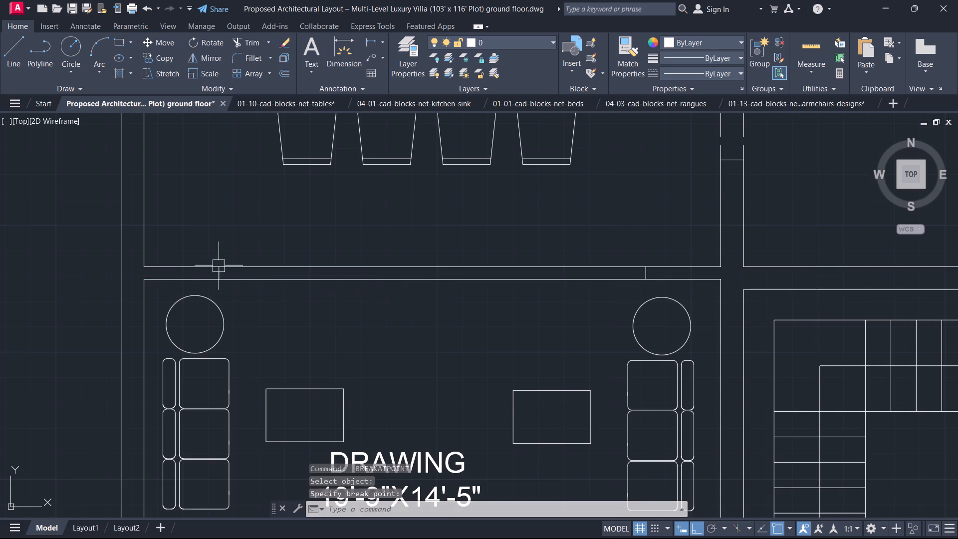
pyautogui.press('space')
pyautogui.click(321, 268)
pyautogui.click(646, 267)
pyautogui.press('Escape')
# Set a dashed linetype for the two middle segments of the dining–drawing wall.
pyautogui.moveTo(563, 315); pyautogui.dragTo(562, 309)
pyautogui.click(526, 248)
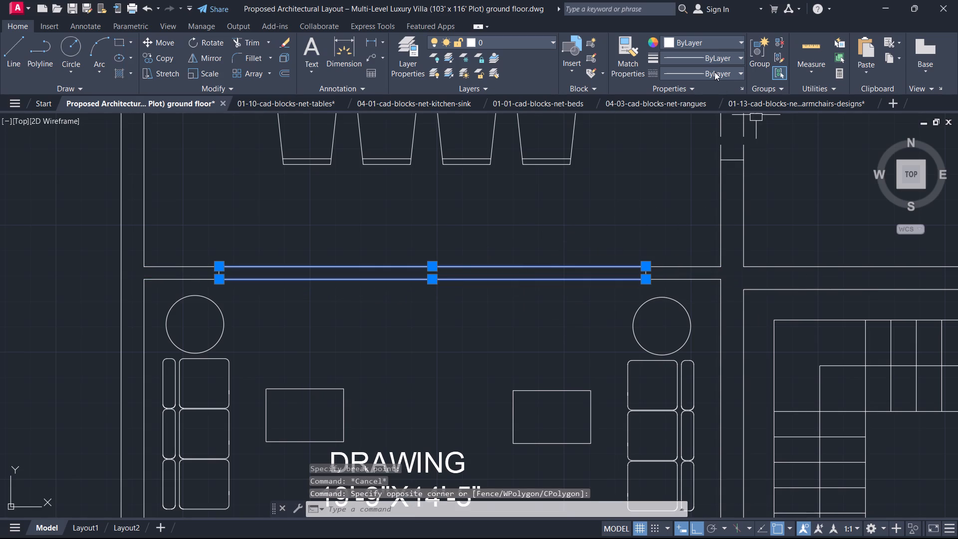
pyautogui.click(714, 71)
pyautogui.click(694, 117)
pyautogui.press('Escape')
# Examine the whole ground floor plan, from the dashed dining–drawing opening to the kitchen, lounge and remaining rooms.
pyautogui.scroll(-2, 608, 209)
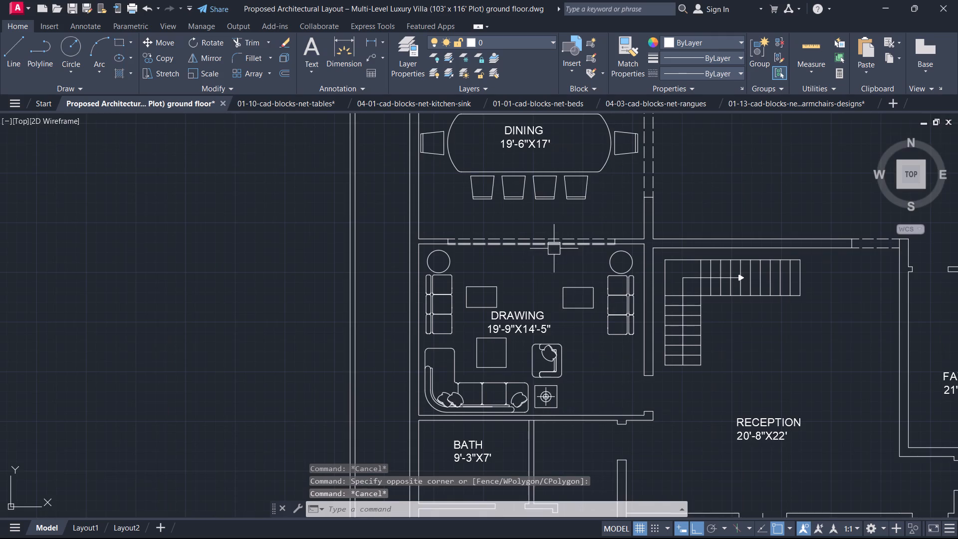
pyautogui.moveTo(554, 249); pyautogui.dragTo(558, 366, button='middle')
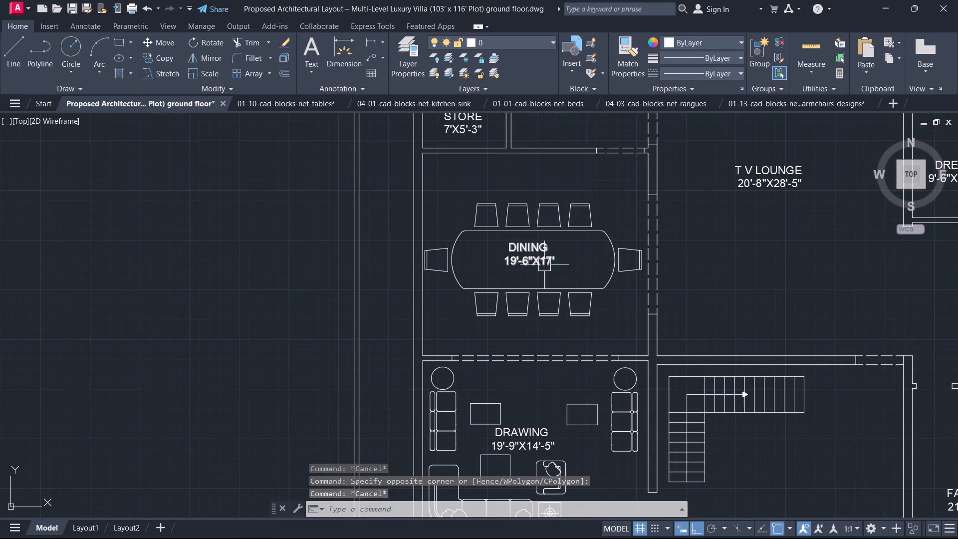
pyautogui.scroll(-1, 556, 250)
pyautogui.moveTo(556, 250); pyautogui.dragTo(575, 396, button='middle')
pyautogui.scroll(1, 535, 321)
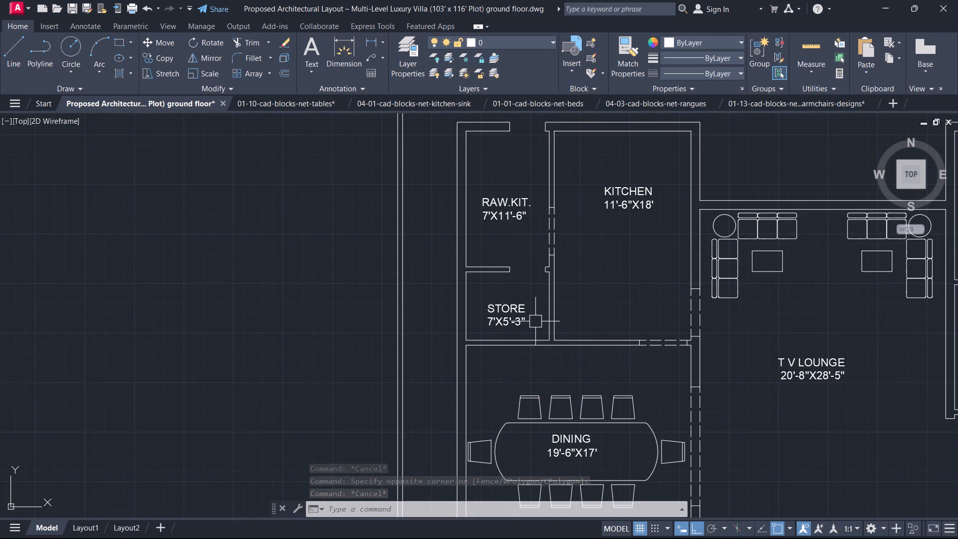
pyautogui.scroll(-2, 535, 321)
pyautogui.moveTo(625, 379); pyautogui.dragTo(618, 308, button='middle')
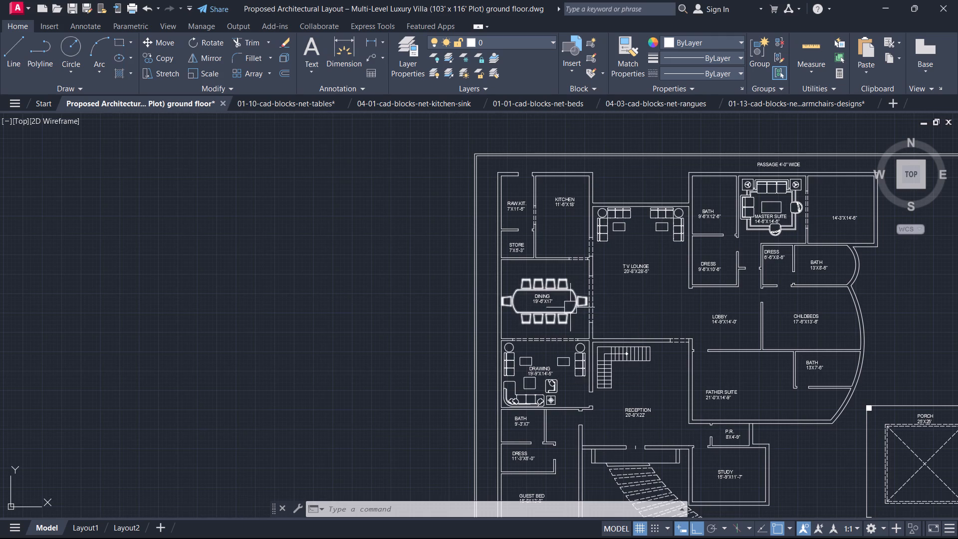
pyautogui.scroll(-1, 560, 326)
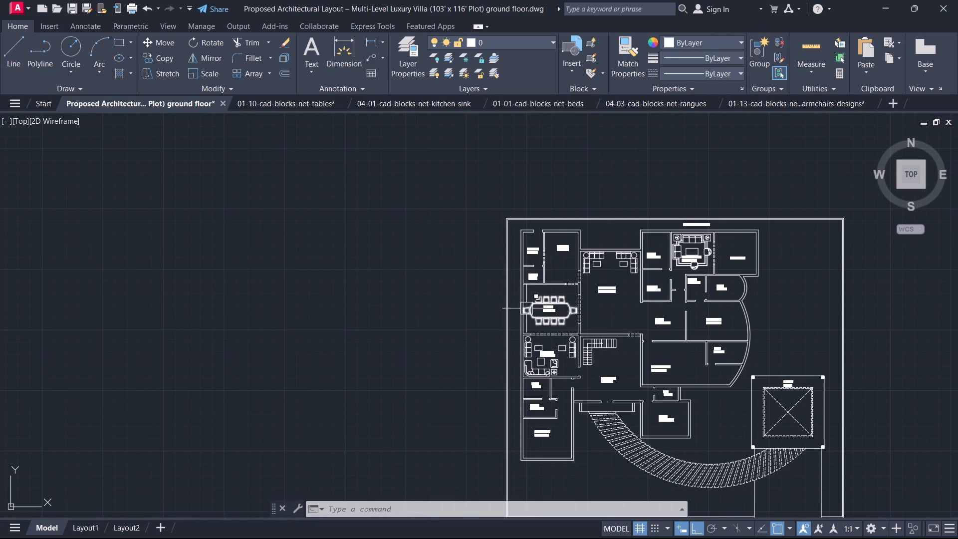
pyautogui.scroll(-1, 573, 297)
pyautogui.moveTo(542, 287); pyautogui.dragTo(505, 313, button='middle')
pyautogui.scroll(1, 505, 312)
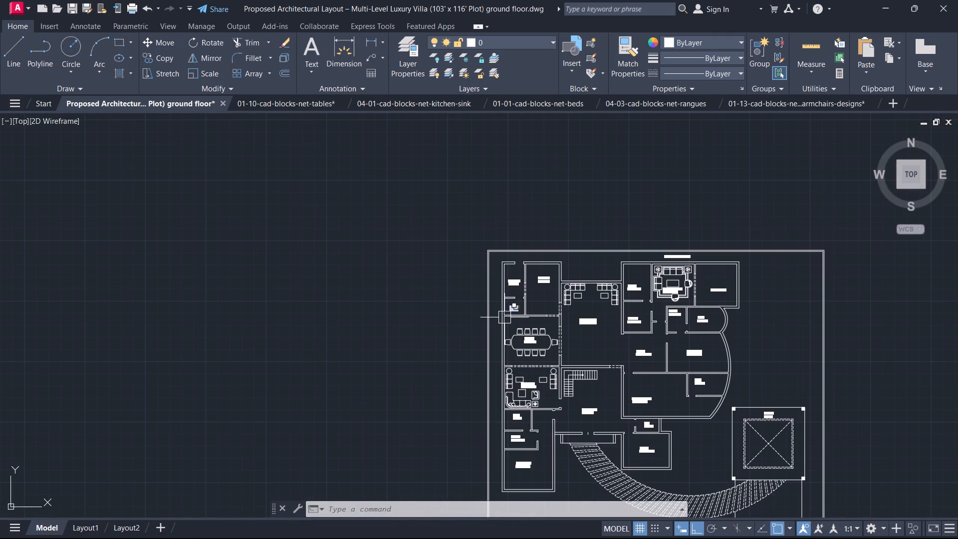
pyautogui.moveTo(506, 312); pyautogui.dragTo(516, 302, button='middle')
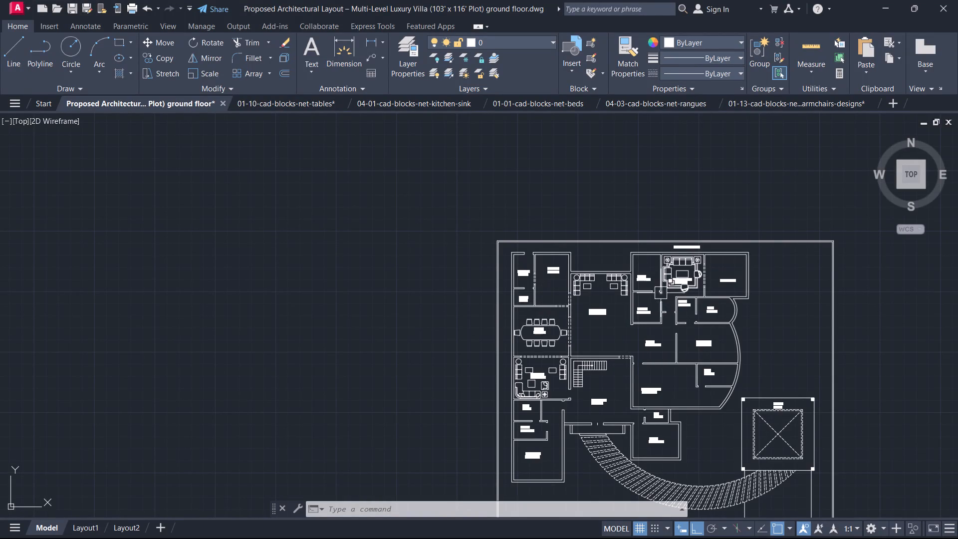
pyautogui.scroll(2, 597, 306)
pyautogui.moveTo(597, 306); pyautogui.dragTo(630, 253, button='middle')
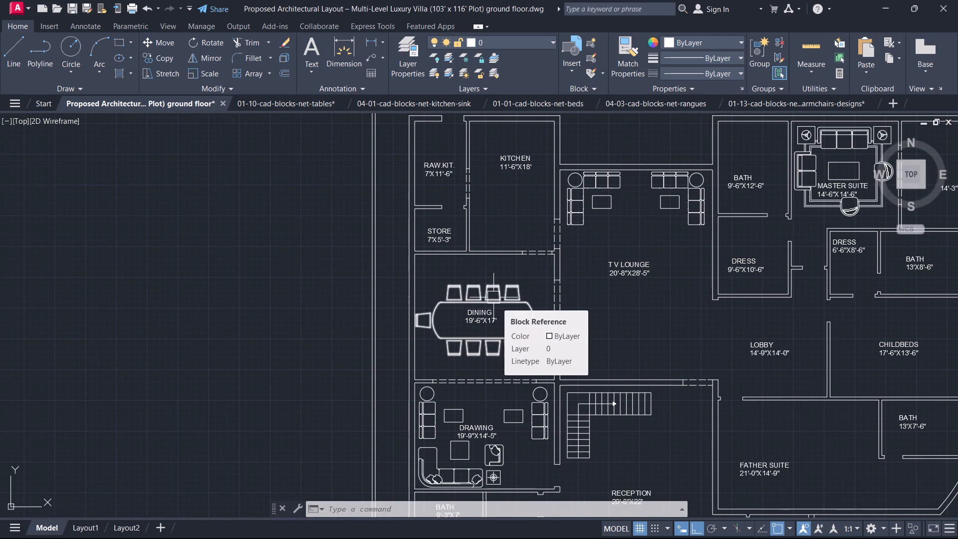
# Offset the kitchen's top, raw-kitchen-side and lounge-side inner wall lines 2' into the room for the counter edges.
pyautogui.scroll(2, 504, 274)
pyautogui.moveTo(502, 270); pyautogui.dragTo(511, 304, button='middle')
pyautogui.scroll(-3, 502, 270)
pyautogui.scroll(2, 511, 301)
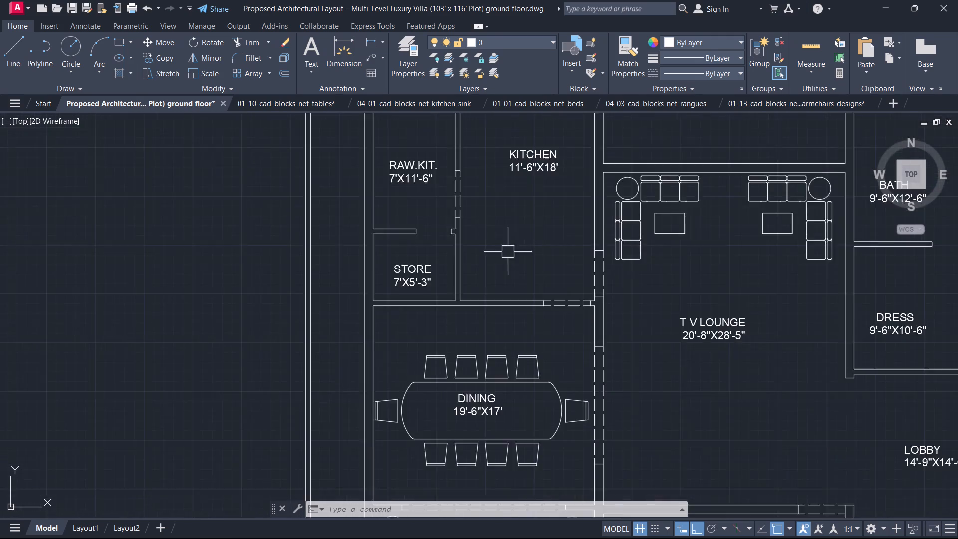
pyautogui.scroll(1, 509, 250)
pyautogui.moveTo(511, 238); pyautogui.dragTo(497, 384, button='middle')
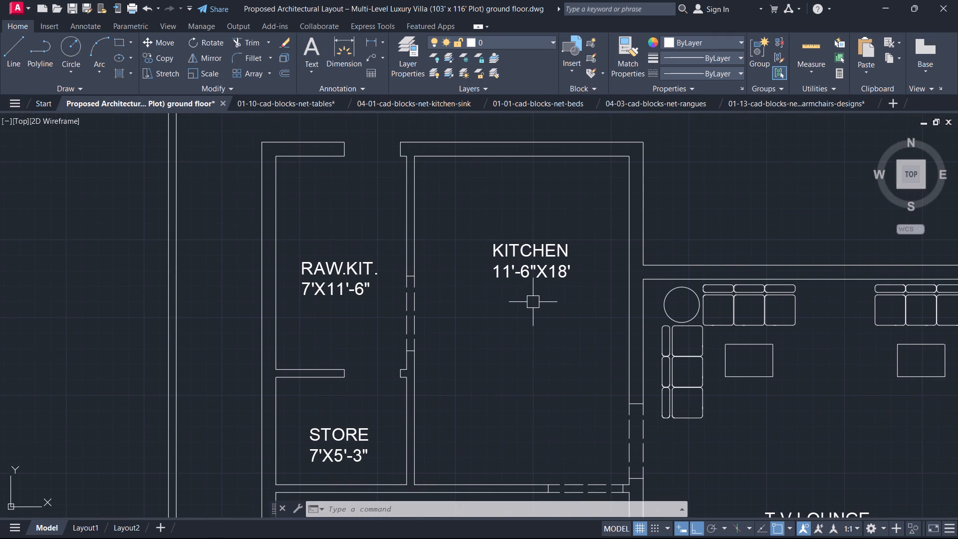
pyautogui.write('O')
pyautogui.press('space')
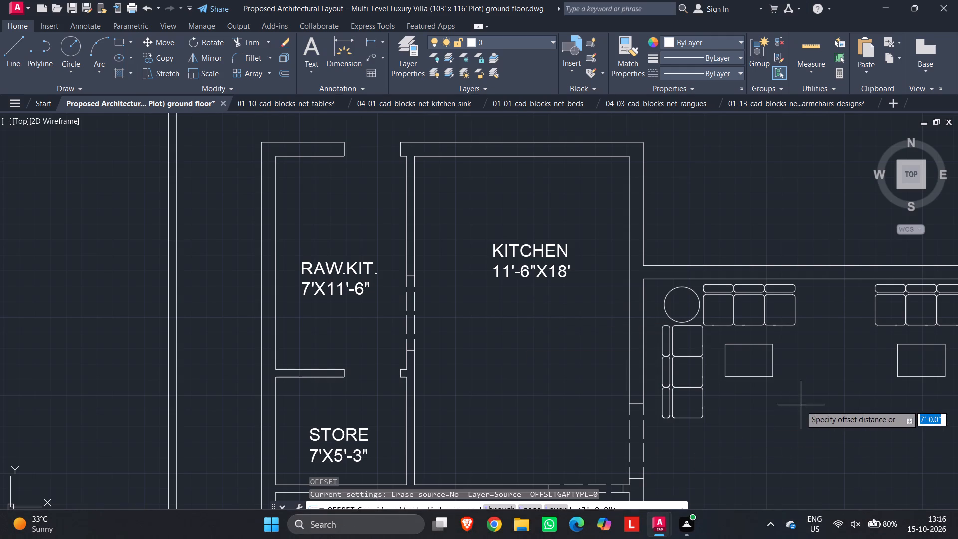
pyautogui.write("2'")
pyautogui.press('Return')
pyautogui.scroll(1, 761, 392)
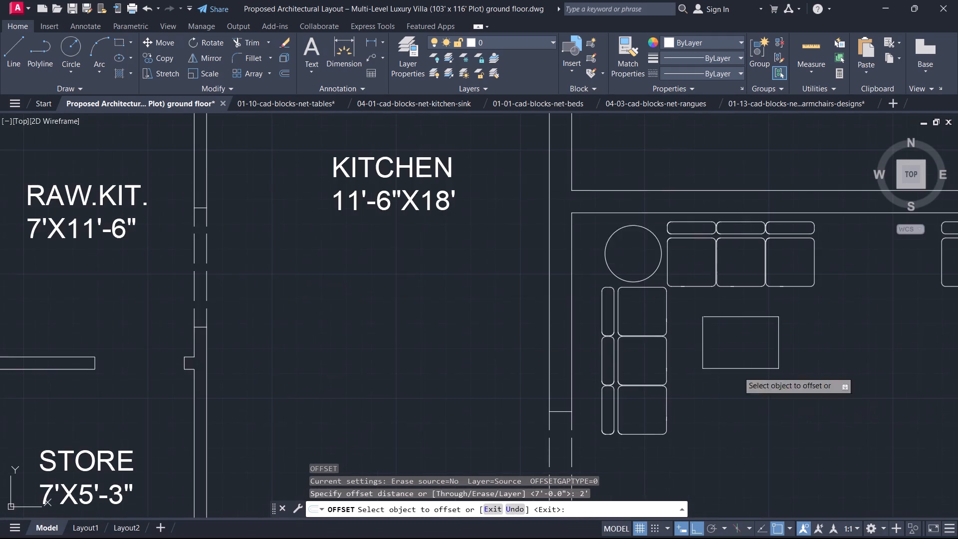
pyautogui.scroll(-1, 504, 139)
pyautogui.moveTo(511, 145); pyautogui.dragTo(534, 270, button='middle')
pyautogui.click(495, 189)
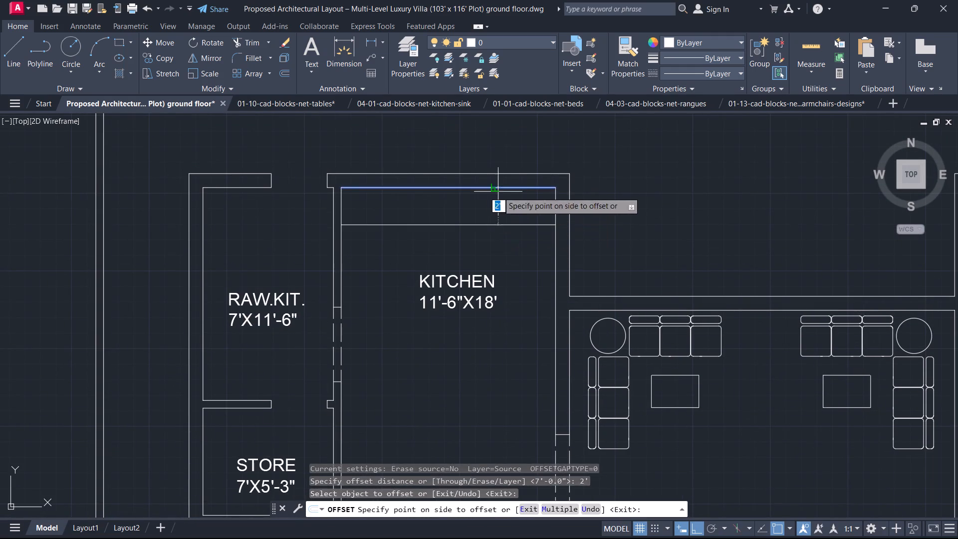
pyautogui.click(500, 220)
pyautogui.click(344, 269)
pyautogui.click(453, 243)
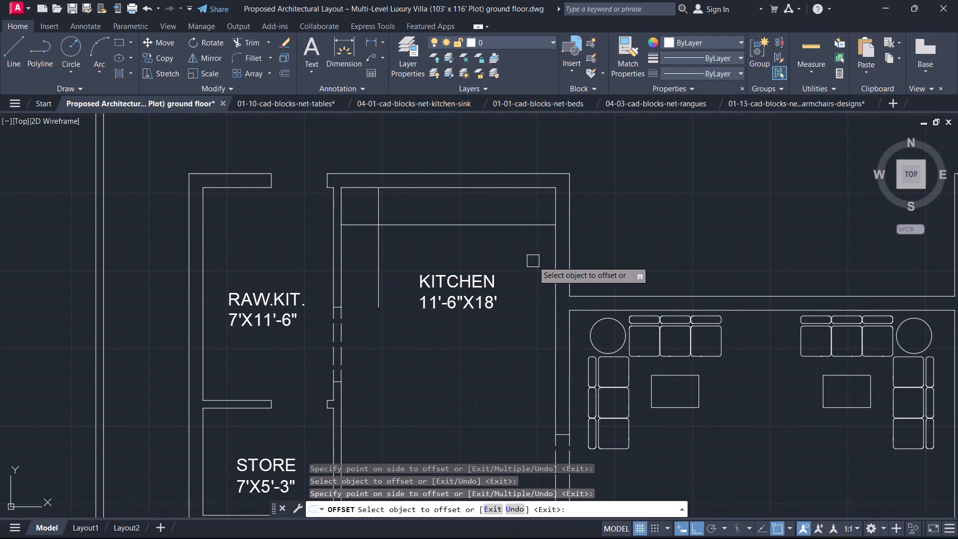
pyautogui.click(552, 257)
pyautogui.click(542, 255)
pyautogui.press('Escape')
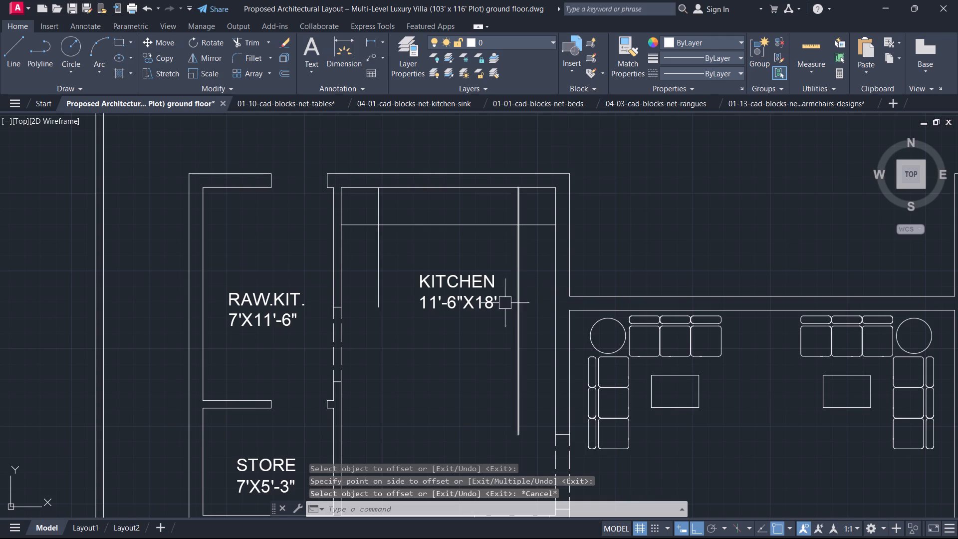
# Join the three kitchen counter edge lines into sharp corners at both upper ends using Fillet.
pyautogui.press('f')
pyautogui.press('space')
pyautogui.click(380, 265)
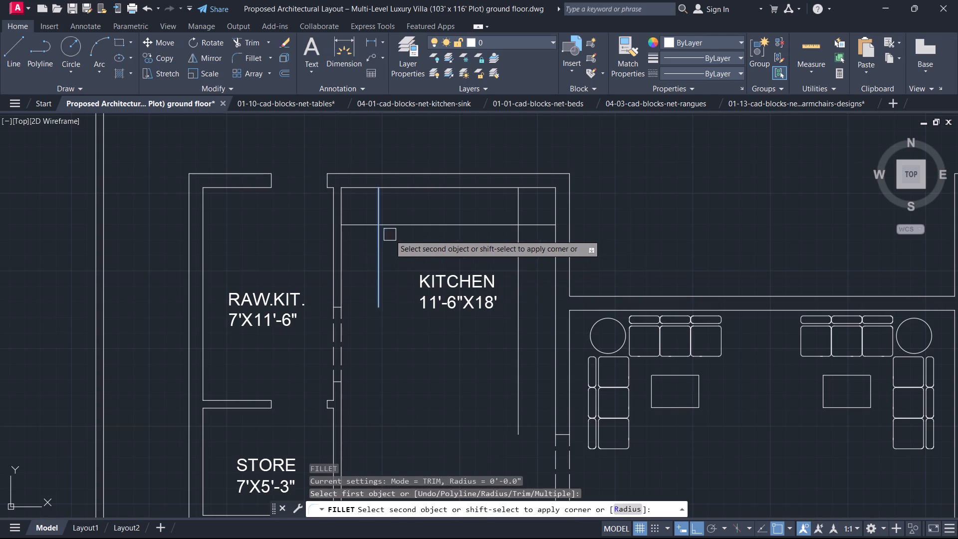
pyautogui.click(395, 225)
pyautogui.press('space')
pyautogui.click(483, 225)
pyautogui.click(519, 251)
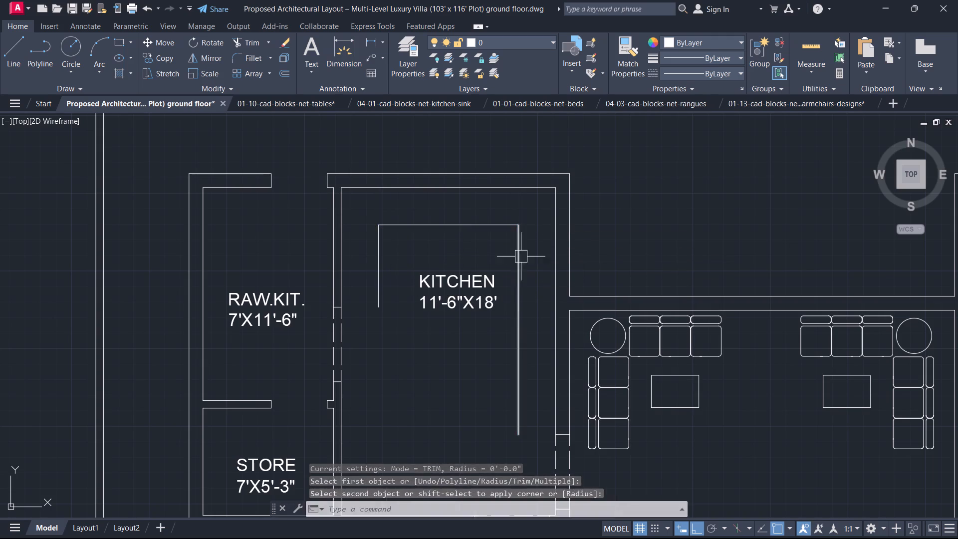
# Close the lounge-side counter's lower end by filleting its edge line with the short cross line at the kitchen–lounge opening.
pyautogui.press('space')
pyautogui.moveTo(523, 305); pyautogui.dragTo(562, 174, button='middle')
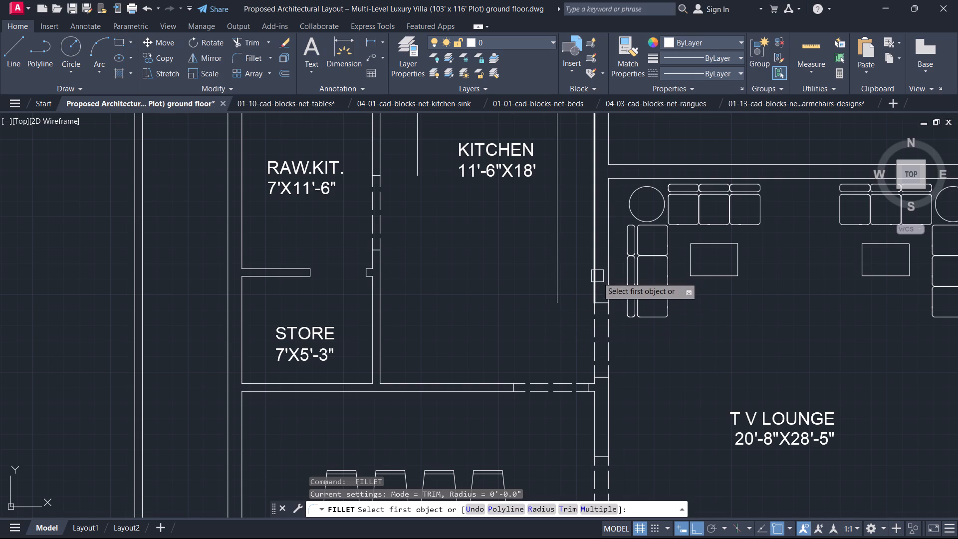
pyautogui.press('l')
pyautogui.press('space')
pyautogui.scroll(1, 600, 303)
pyautogui.click(600, 303)
pyautogui.press('Escape')
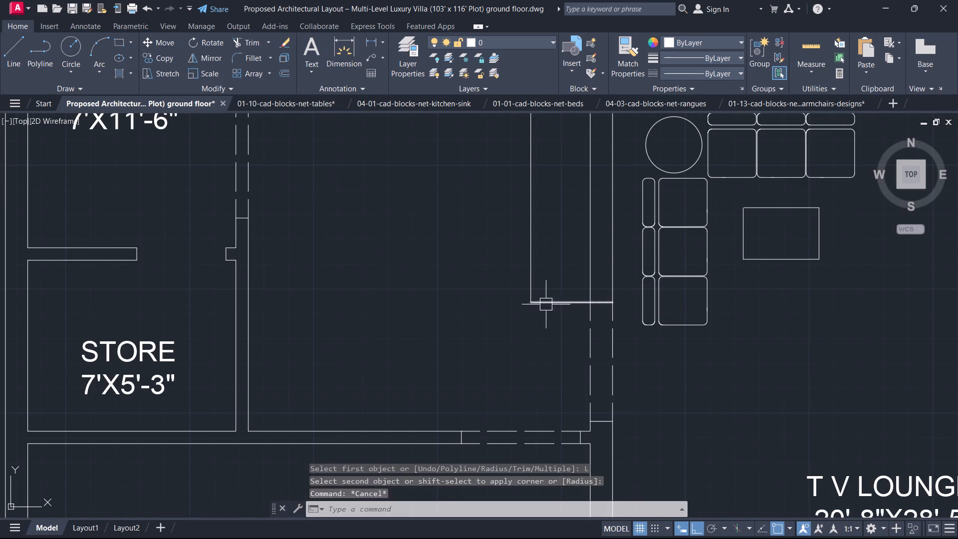
# Close the raw-kitchen-side counter's lower end by filleting its edge line with the upper cross line of the raw kitchen opening.
pyautogui.scroll(-2, 535, 303)
pyautogui.moveTo(539, 304); pyautogui.dragTo(589, 369, button='middle')
pyautogui.press('space')
pyautogui.scroll(3, 508, 297)
pyautogui.scroll(2, 416, 272)
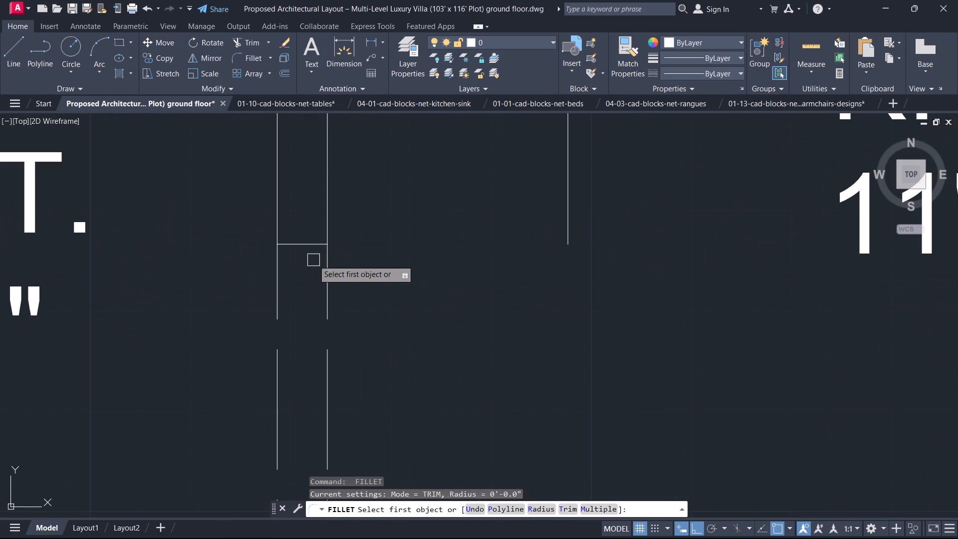
pyautogui.click(309, 241)
pyautogui.click(566, 202)
pyautogui.press('Escape')
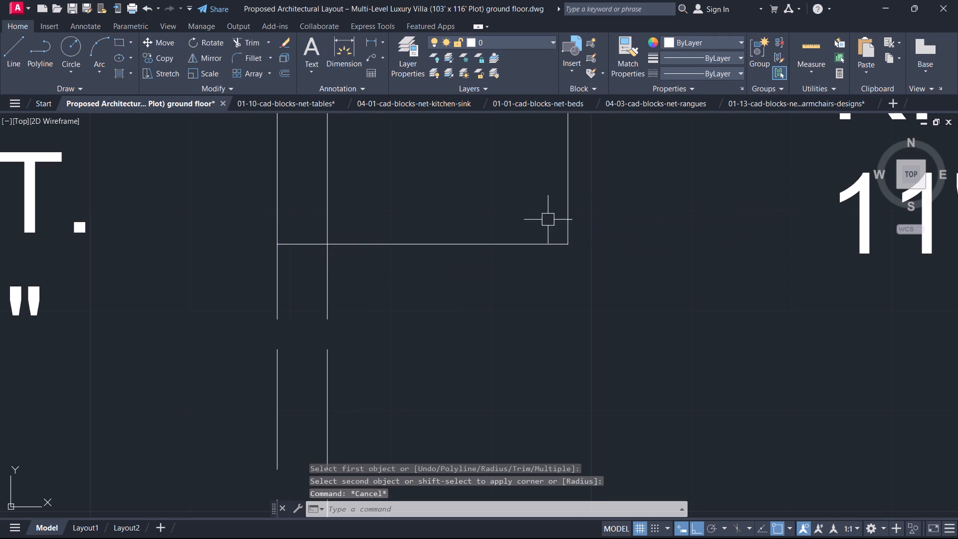
pyautogui.scroll(-2, 548, 220)
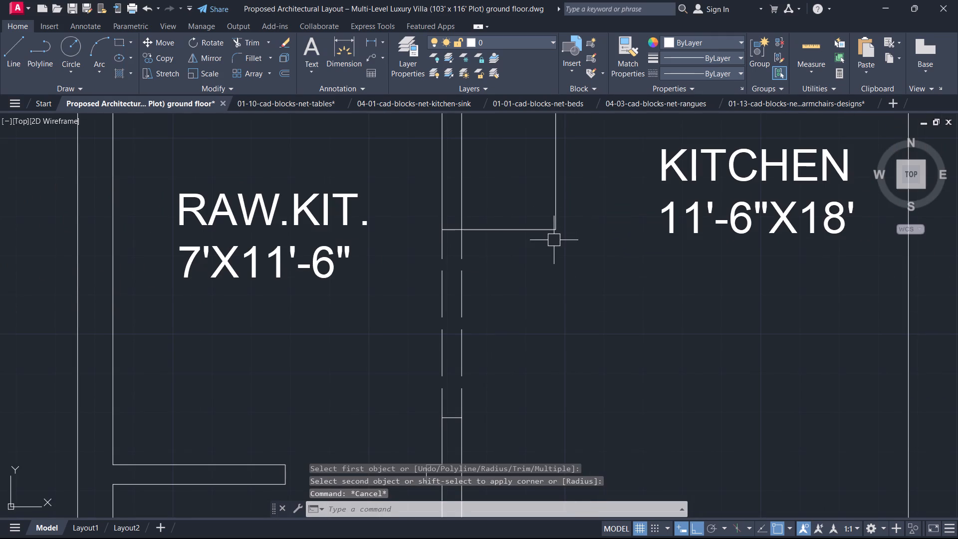
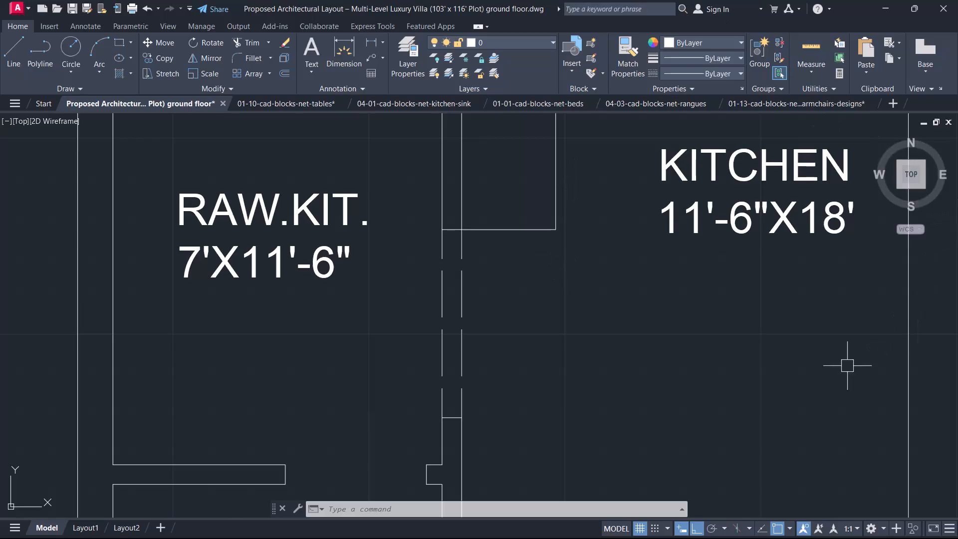
# Remove the trailing period from the RAW.KIT. room label so it reads RAW.KIT.
pyautogui.scroll(1, 602, 334)
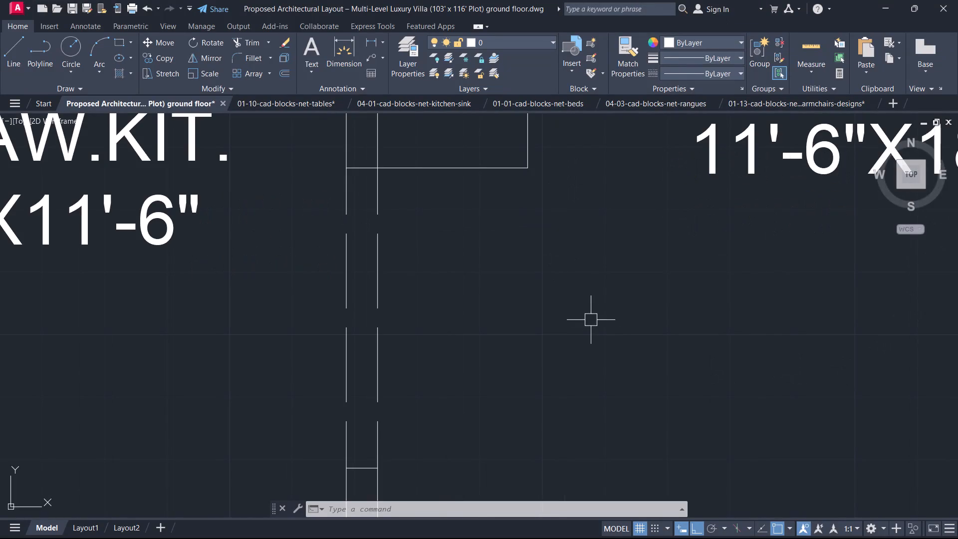
pyautogui.scroll(-3, 590, 318)
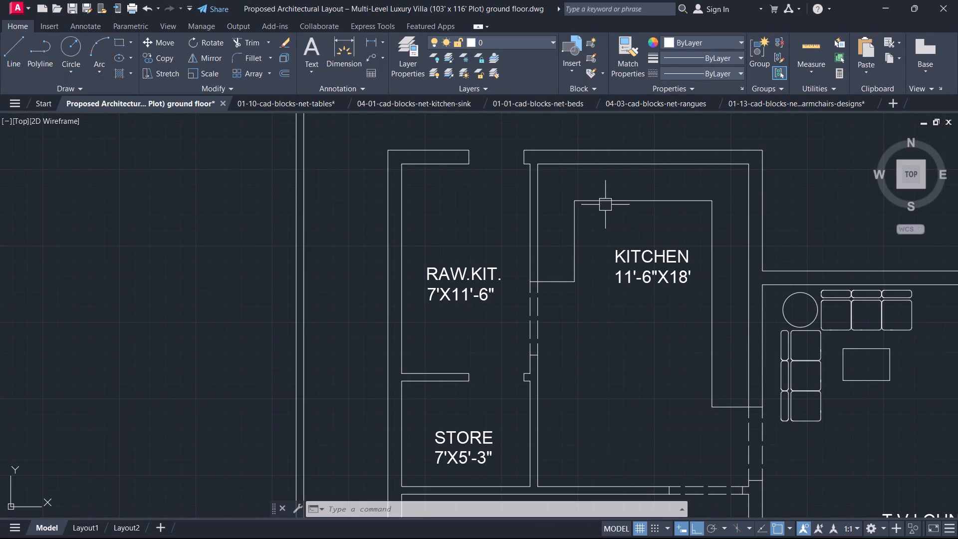
pyautogui.scroll(1, 514, 261)
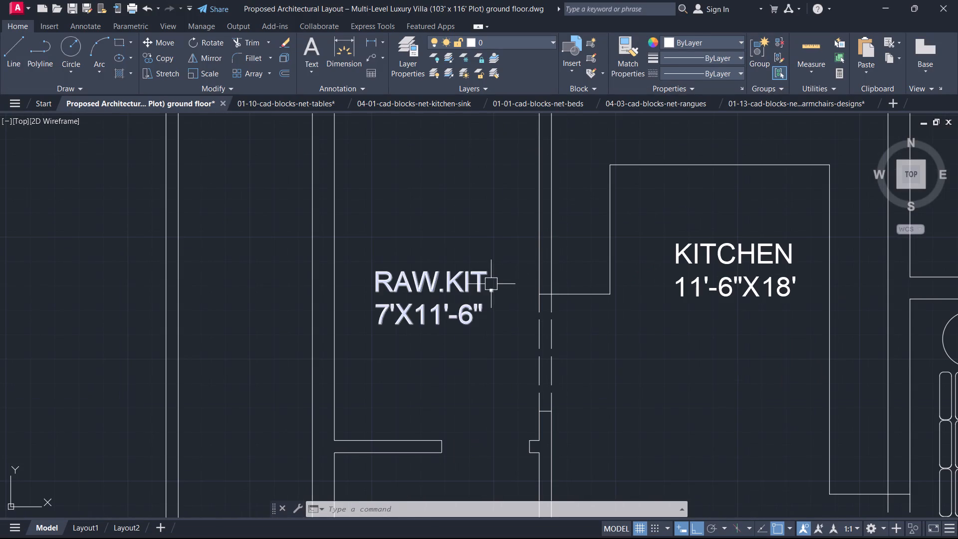
pyautogui.doubleClick(491, 284)
pyautogui.click(494, 296)
pyautogui.press('BackSpace')
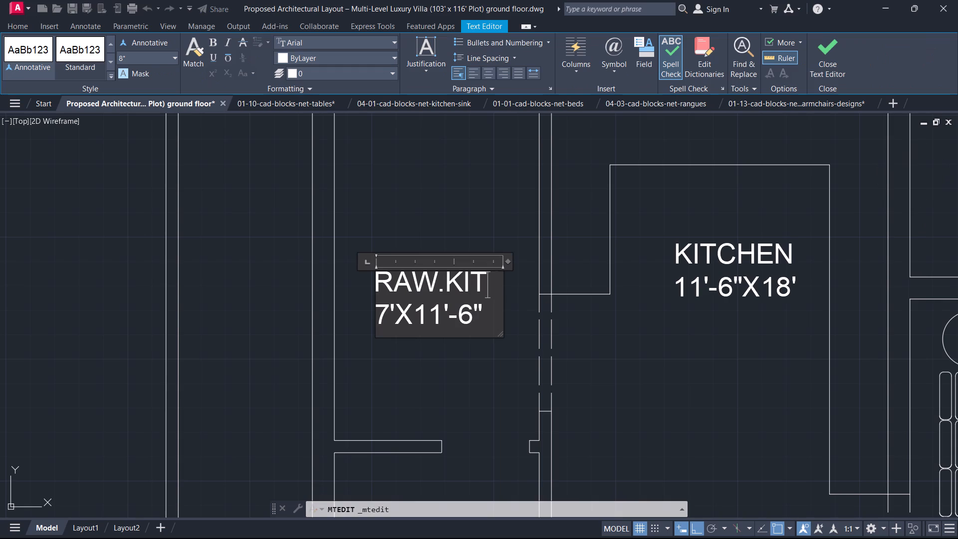
pyautogui.click(491, 151)
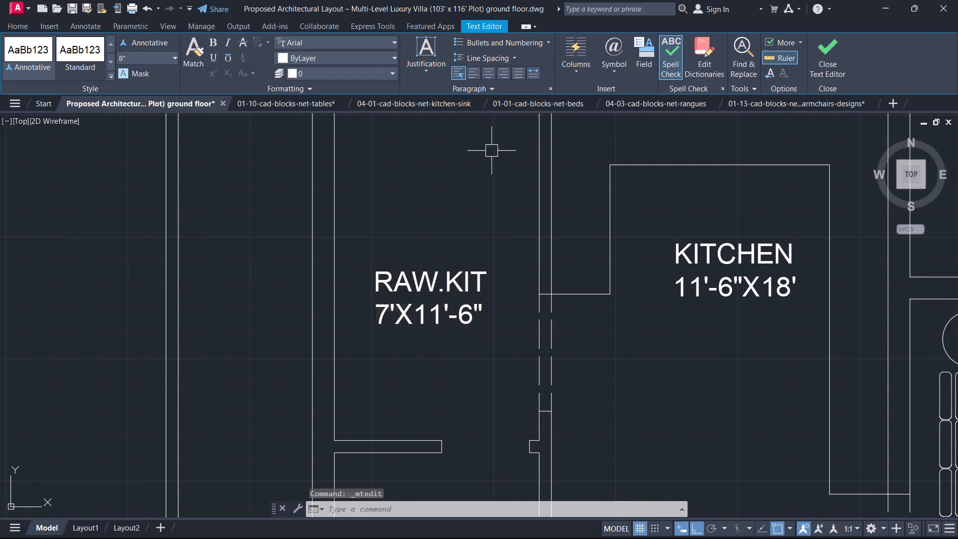
# Draw a short line across the thickness of the T V Lounge's upper wall at the wall's midpoint.
pyautogui.scroll(-1, 501, 223)
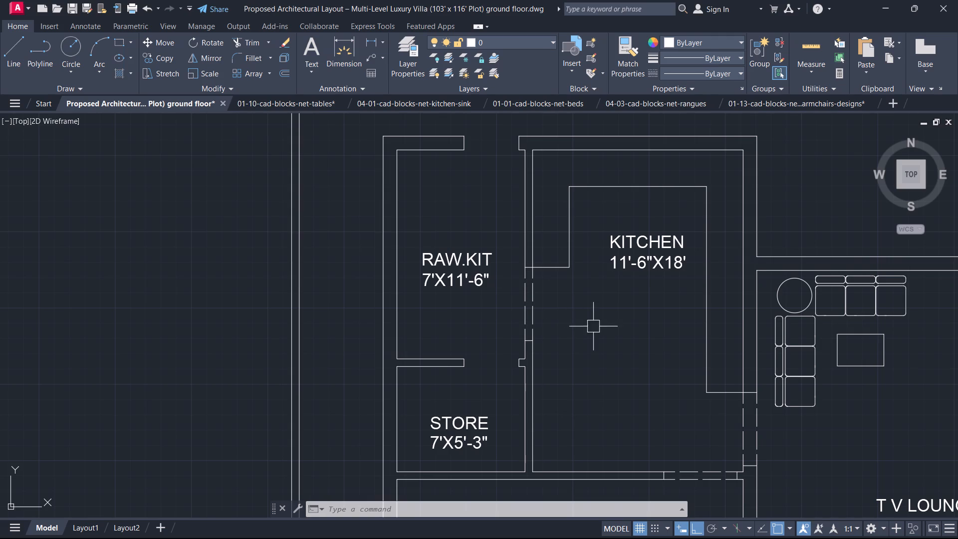
pyautogui.moveTo(597, 322); pyautogui.dragTo(561, 315, button='middle')
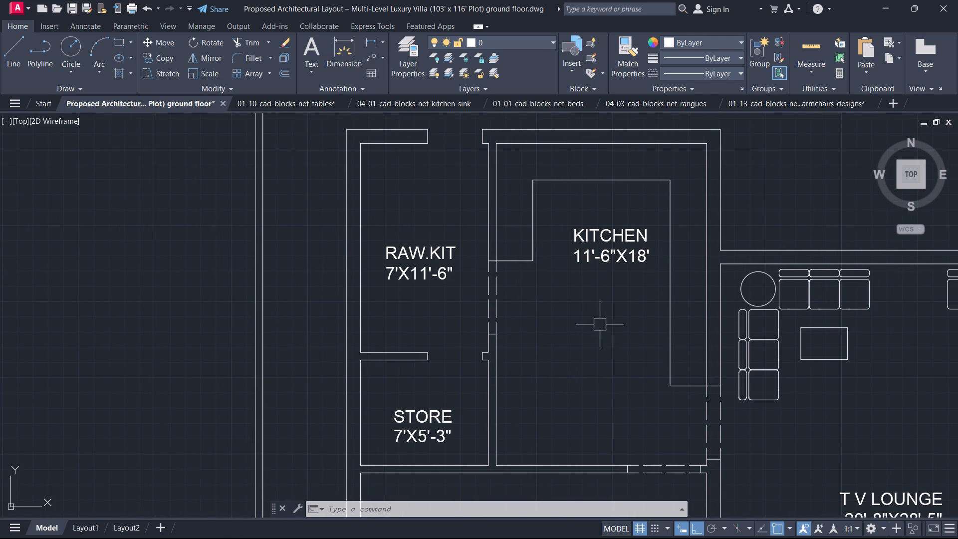
pyautogui.scroll(-1, 606, 315)
pyautogui.moveTo(753, 294); pyautogui.dragTo(611, 299, button='middle')
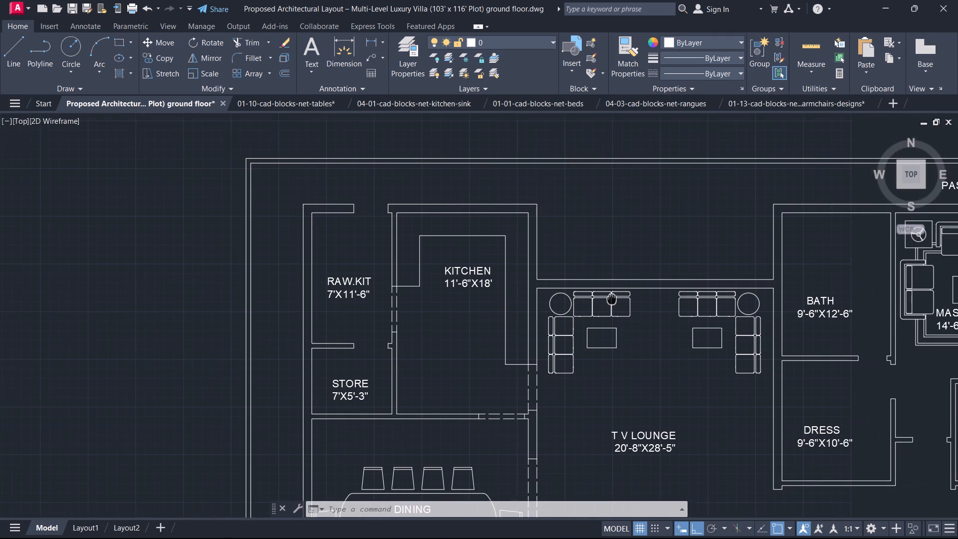
pyautogui.moveTo(611, 299); pyautogui.dragTo(610, 300, button='middle')
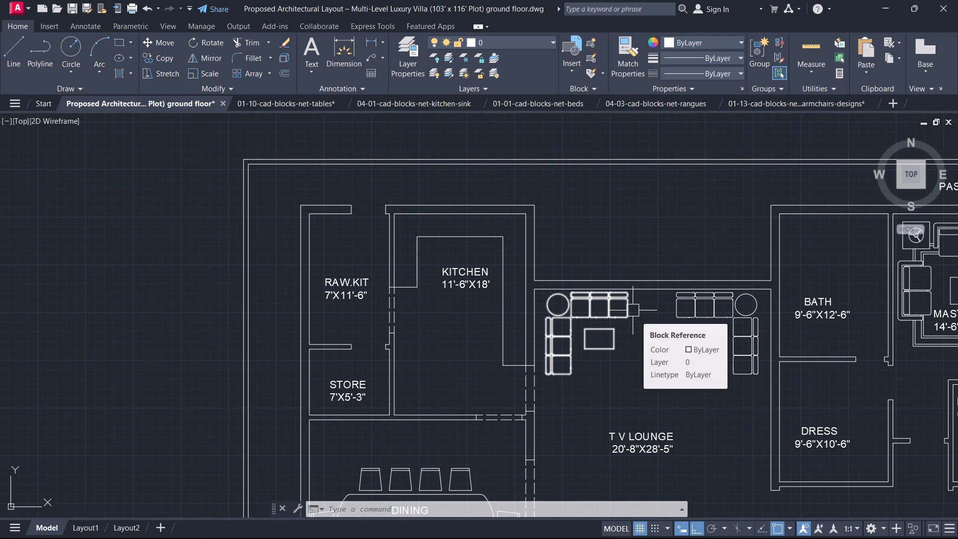
pyautogui.write('L')
pyautogui.press('space')
pyautogui.scroll(1, 655, 303)
pyautogui.click(649, 278)
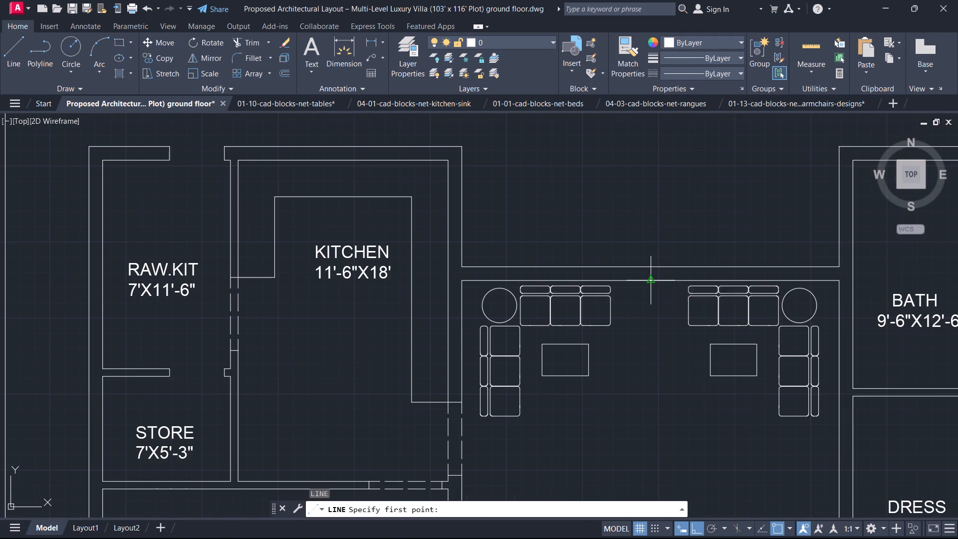
pyautogui.click(648, 263)
pyautogui.press('Escape')
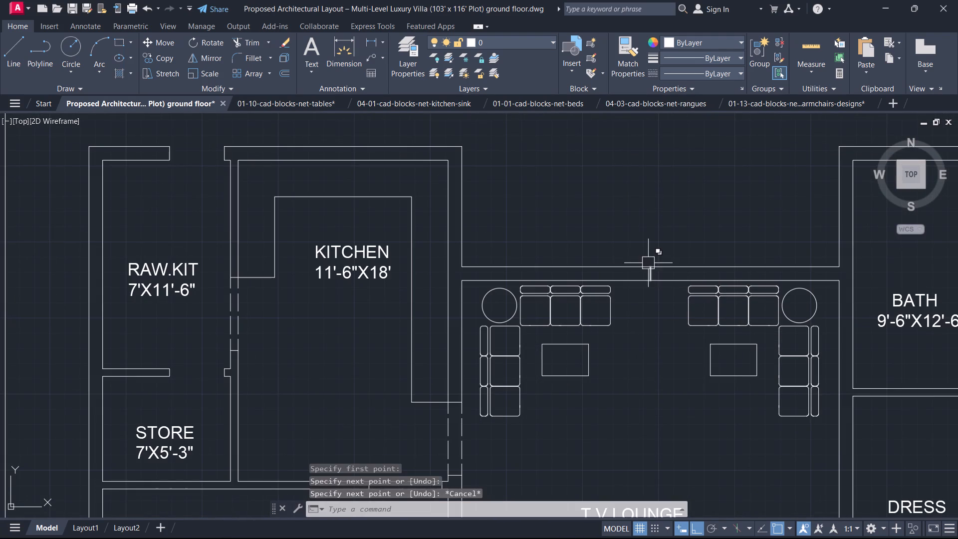
# Offset the short midpoint line 6' to both sides along the lounge wall to mark the window's ends.
pyautogui.scroll(1, 647, 265)
pyautogui.write('O')
pyautogui.press('space')
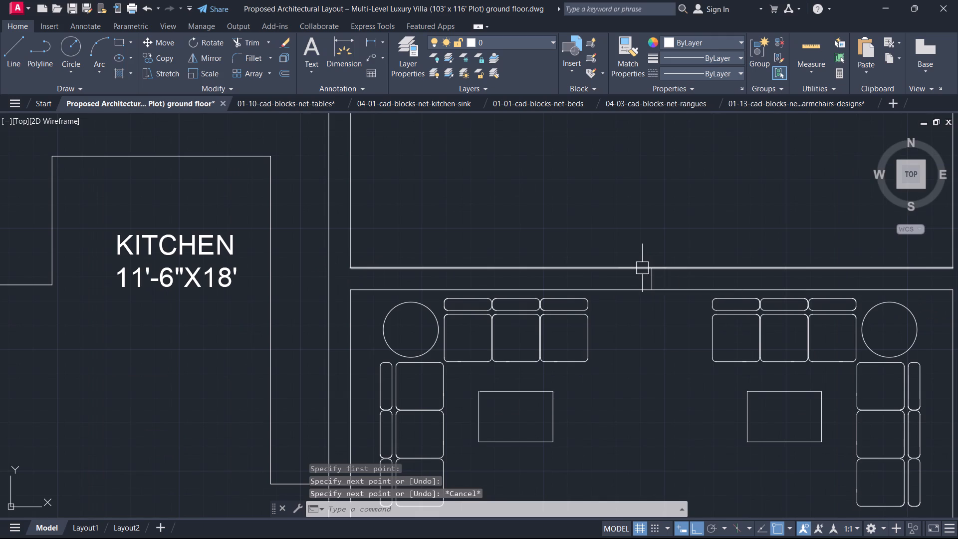
pyautogui.write("6'")
pyautogui.press('Return')
pyautogui.scroll(1, 682, 284)
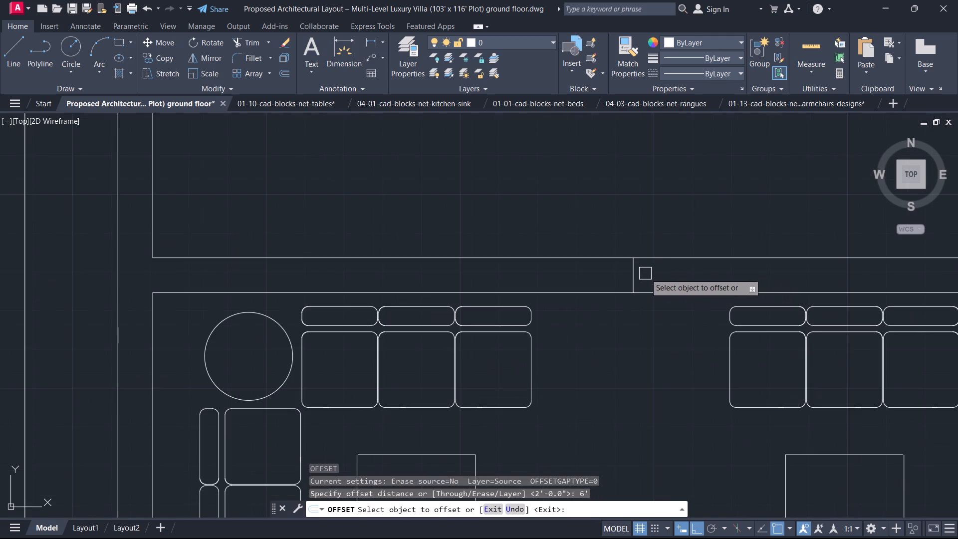
pyautogui.click(630, 275)
pyautogui.click(543, 274)
pyautogui.click(628, 273)
pyautogui.click(651, 278)
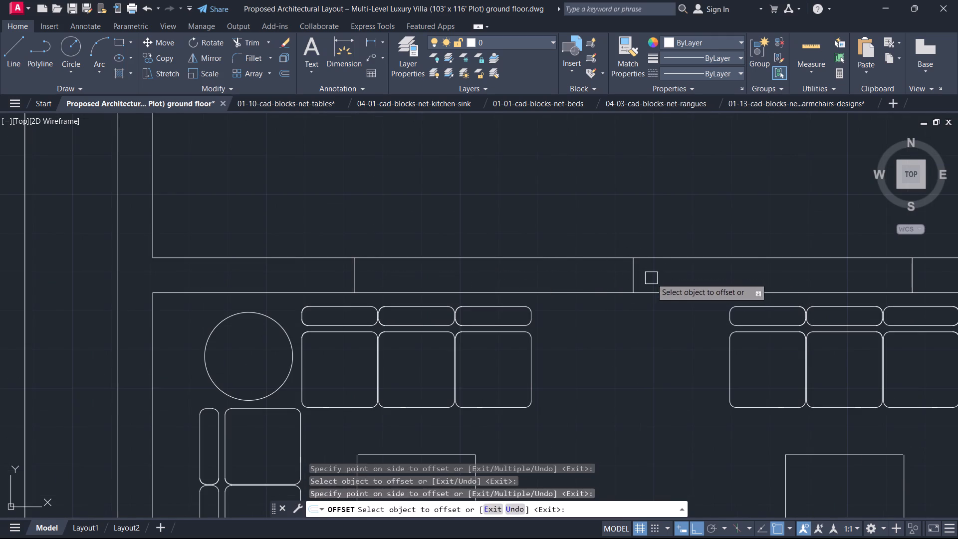
pyautogui.press('Escape')
# Delete the short midpoint line between the two window end lines.
pyautogui.click(651, 278)
pyautogui.click(600, 270)
pyautogui.click(647, 277)
pyautogui.moveTo(646, 277); pyautogui.dragTo(642, 275)
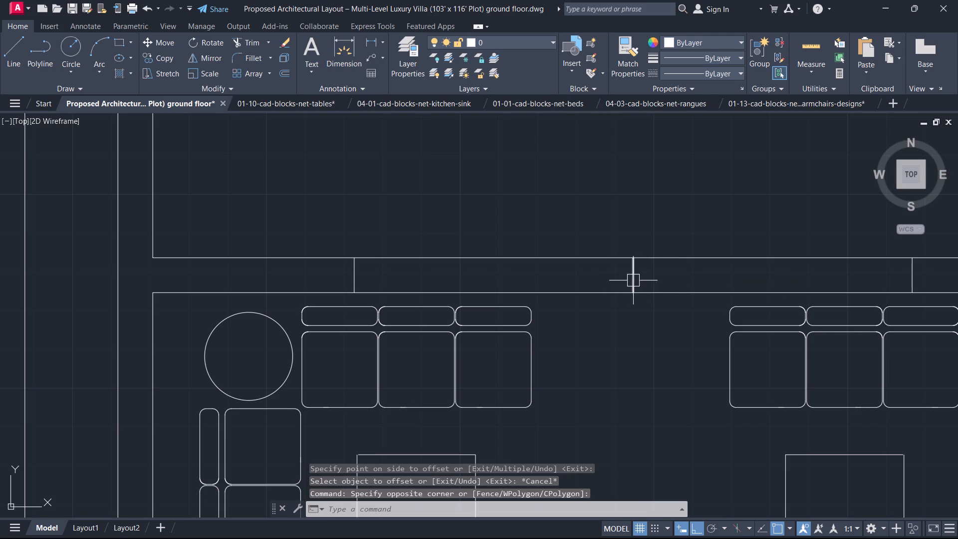
pyautogui.click(633, 280)
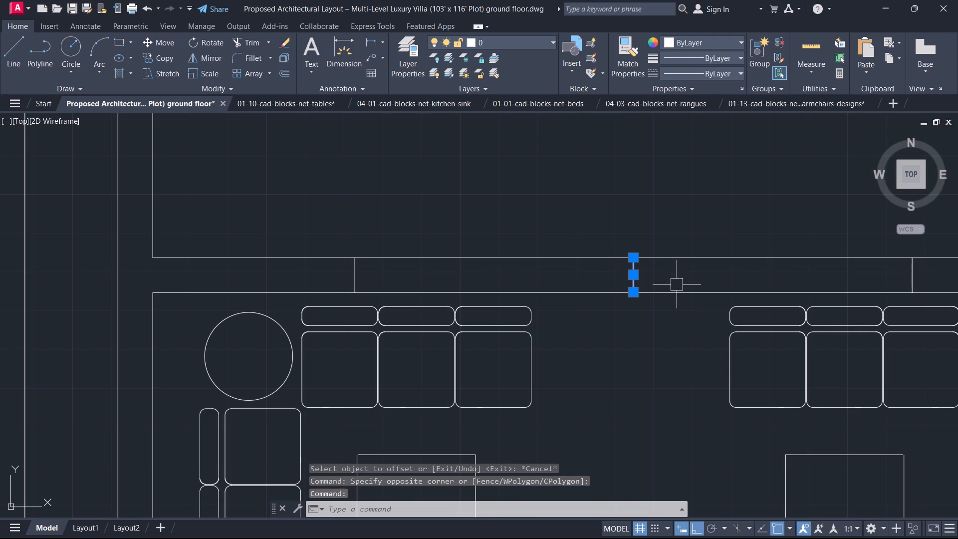
pyautogui.press('Delete')
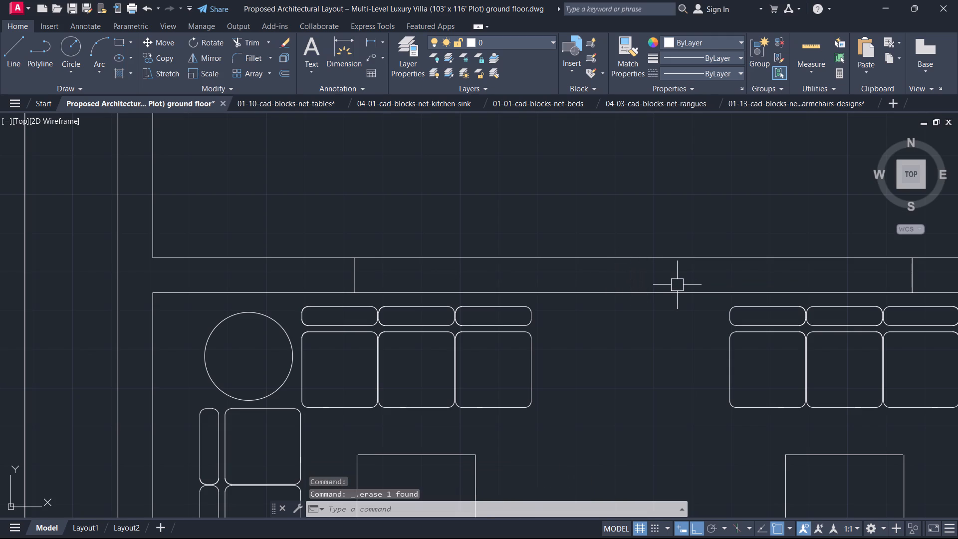
# Draw a horizontal line joining the midpoints of the two window end lines in the lounge wall.
pyautogui.write('L')
pyautogui.press('space')
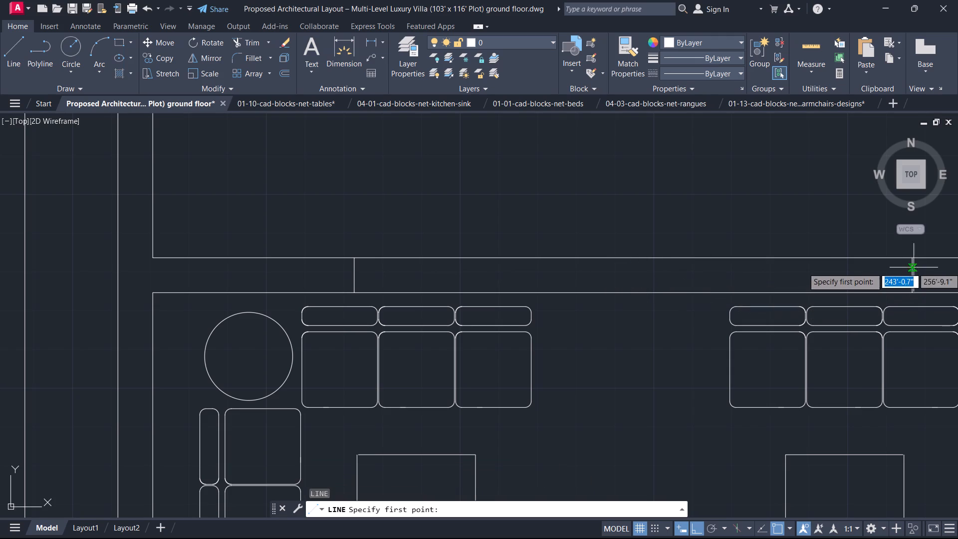
pyautogui.click(912, 277)
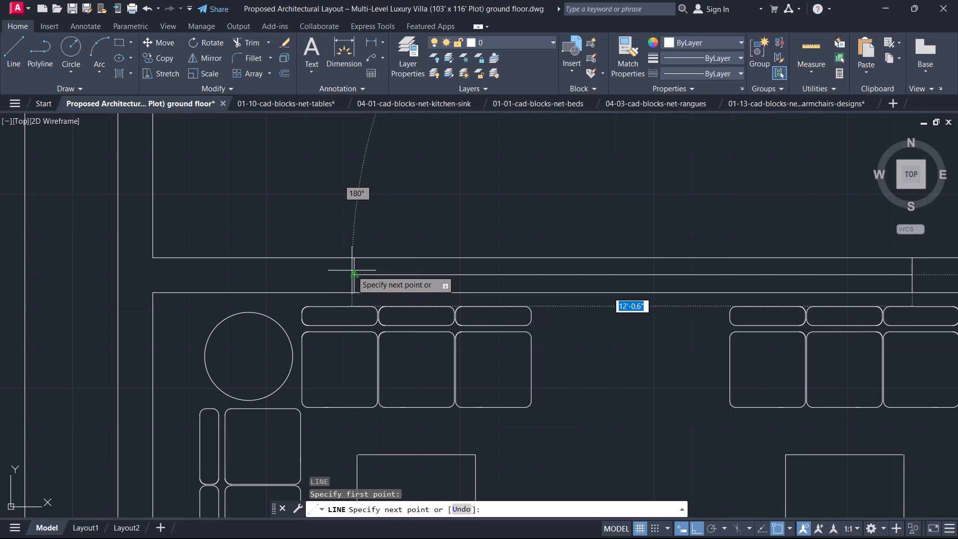
pyautogui.click(353, 274)
pyautogui.press('Escape')
# Offset the window's horizontal centre line 1 inch above and 1 inch below.
pyautogui.write('O')
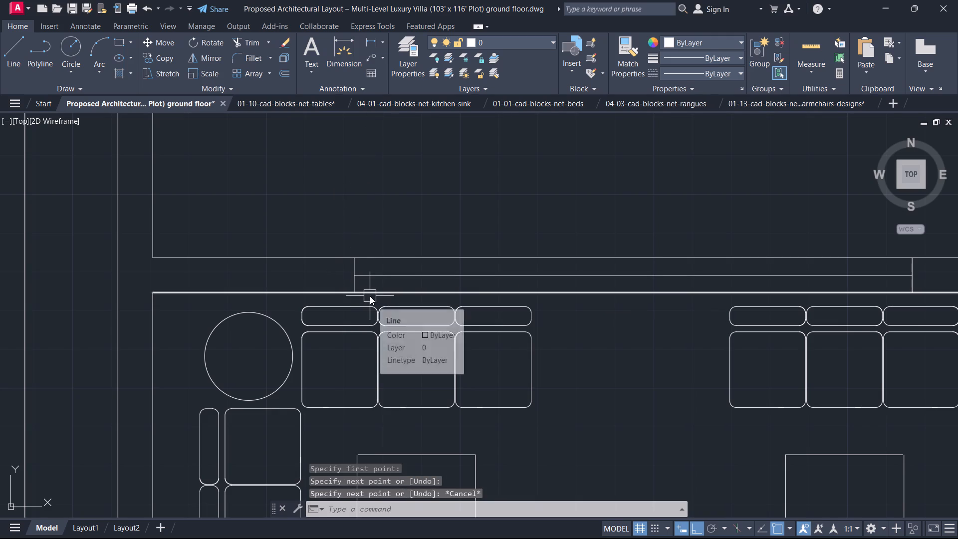
pyautogui.press('space')
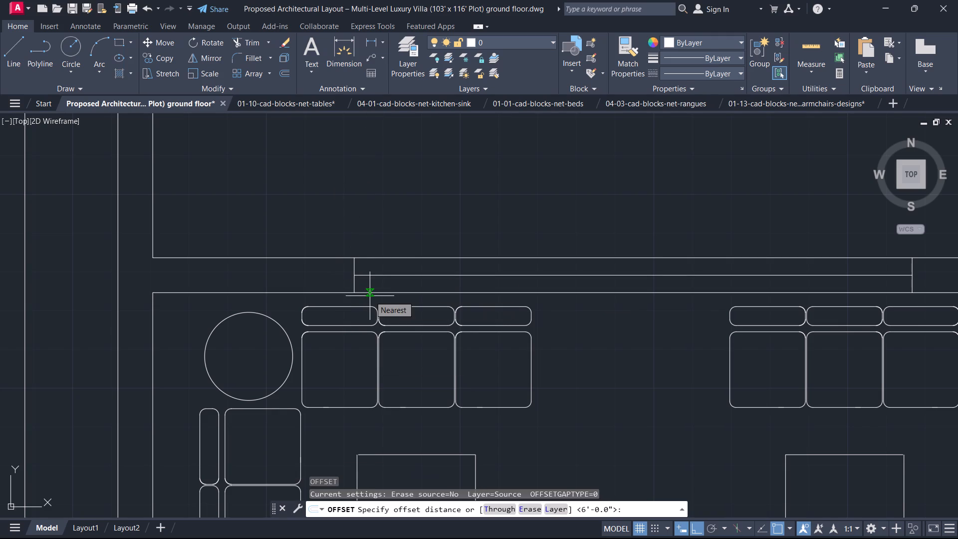
pyautogui.press('1')
pyautogui.press('Return')
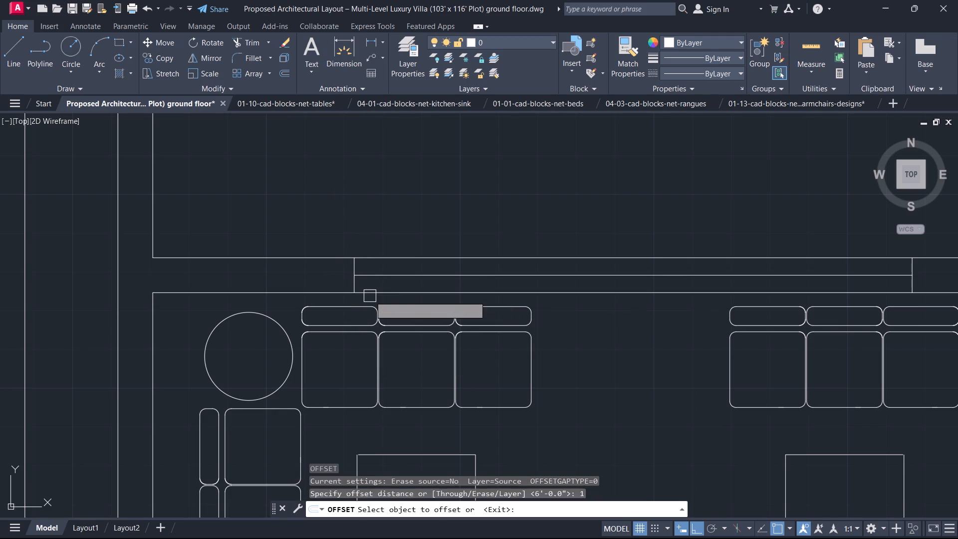
pyautogui.scroll(2, 370, 296)
pyautogui.click(417, 239)
pyautogui.click(416, 220)
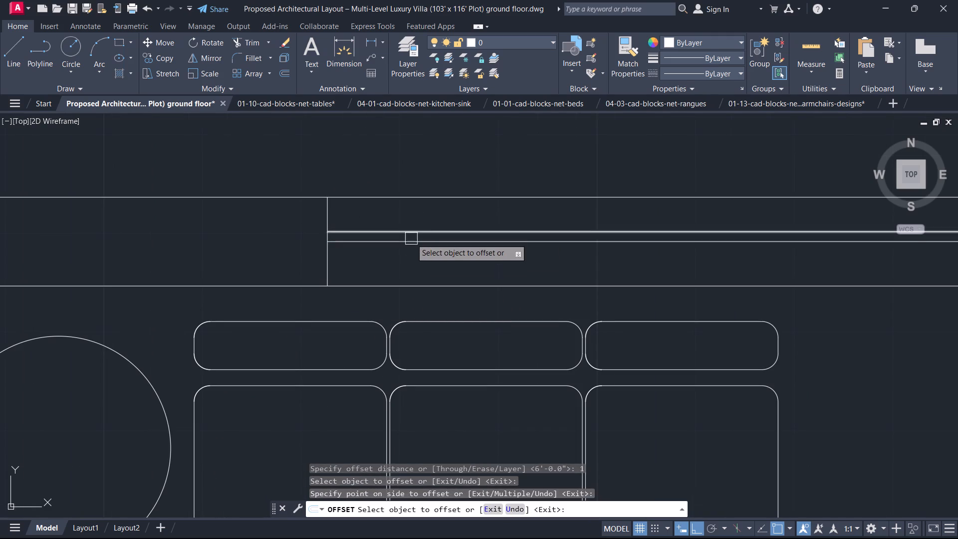
pyautogui.click(411, 239)
pyautogui.click(410, 265)
pyautogui.press('Escape')
# Delete the window's horizontal centre line, keeping the two offset glazing lines.
pyautogui.click(414, 239)
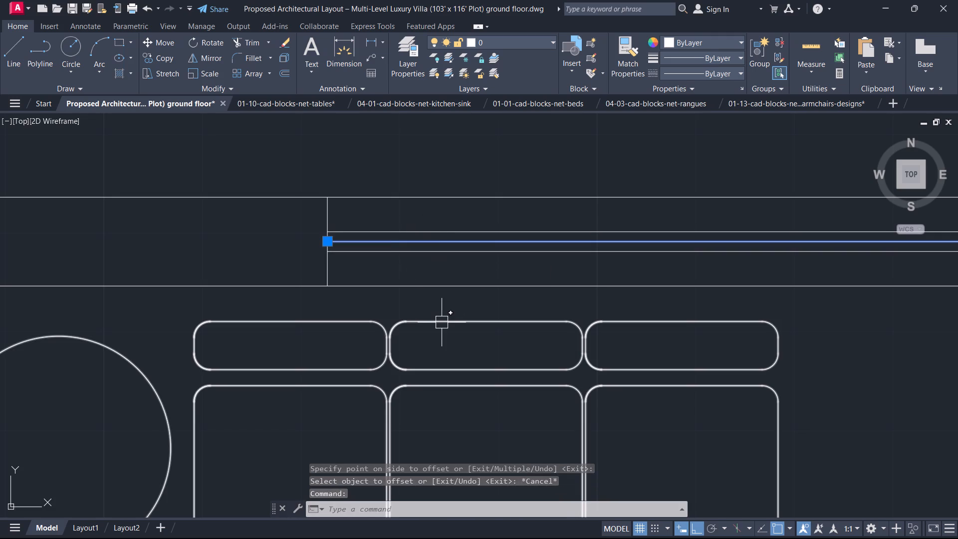
pyautogui.press('Delete')
# Examine the ground floor plan around the kitchen, dining and T V Lounge to see what still needs adding.
pyautogui.scroll(-3, 442, 323)
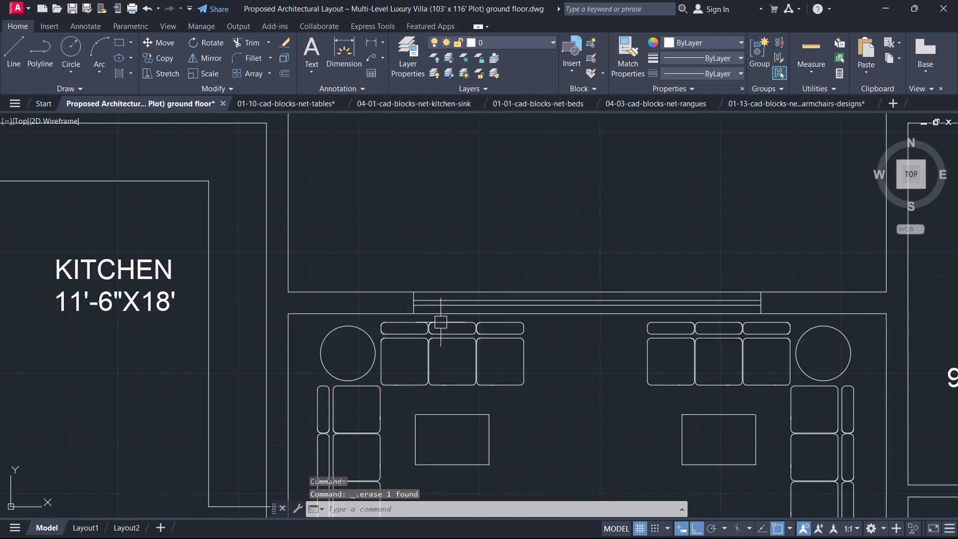
pyautogui.scroll(-1, 440, 322)
pyautogui.moveTo(389, 366); pyautogui.dragTo(385, 335, button='middle')
pyautogui.scroll(-1, 385, 335)
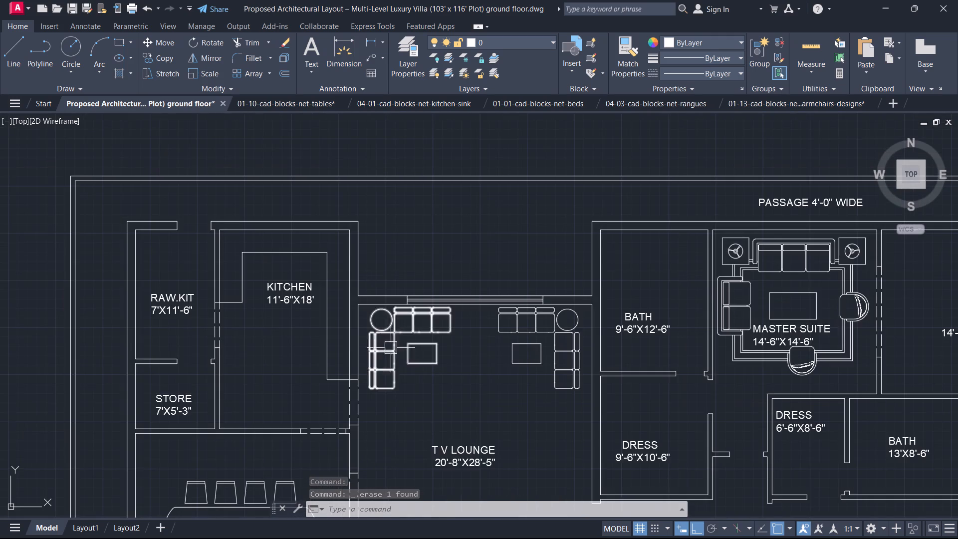
pyautogui.moveTo(444, 383); pyautogui.dragTo(448, 278, button='middle')
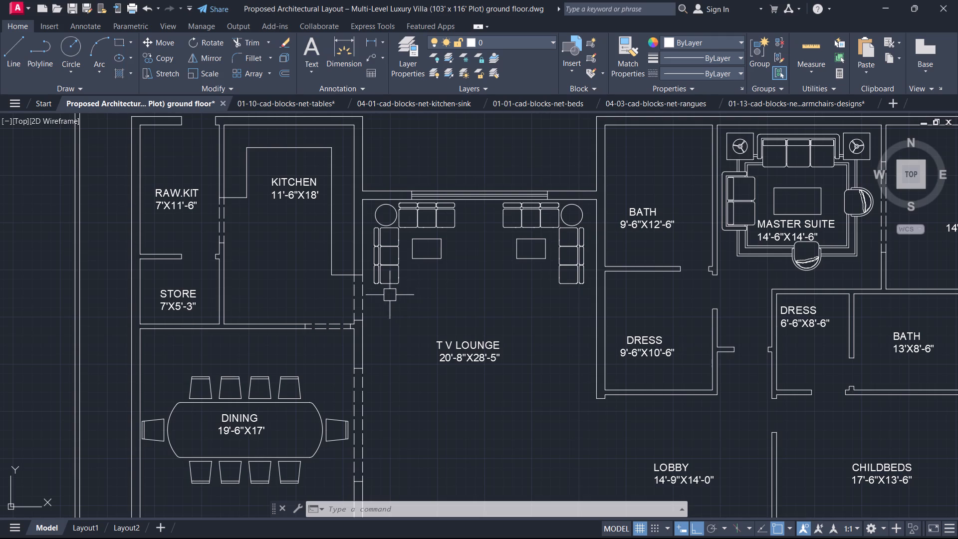
pyautogui.moveTo(367, 317); pyautogui.dragTo(409, 340, button='middle')
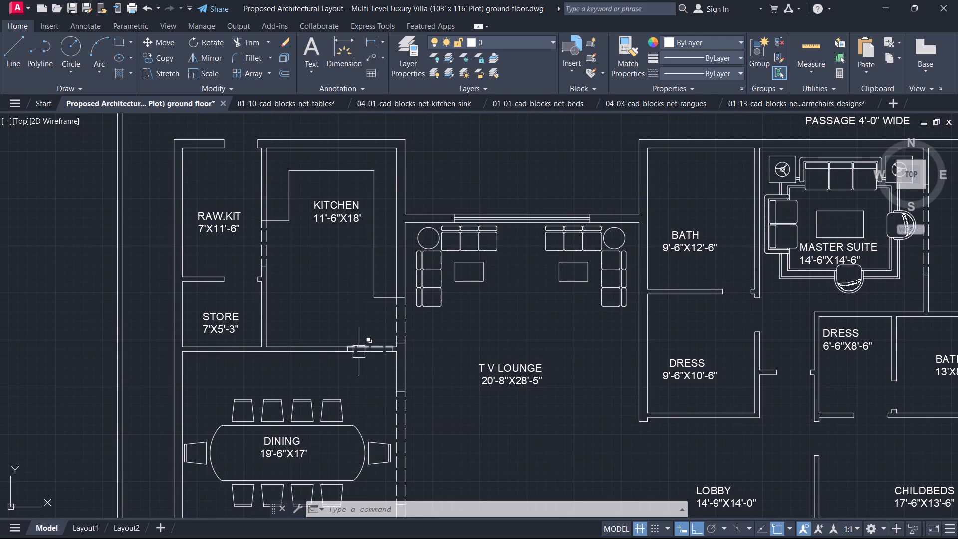
pyautogui.moveTo(359, 356); pyautogui.dragTo(408, 354, button='middle')
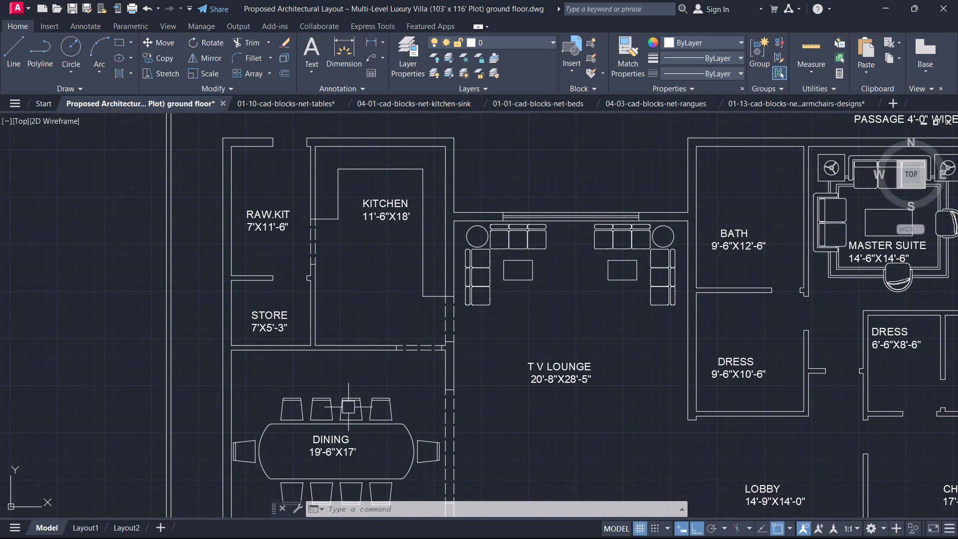
pyautogui.scroll(-1, 346, 422)
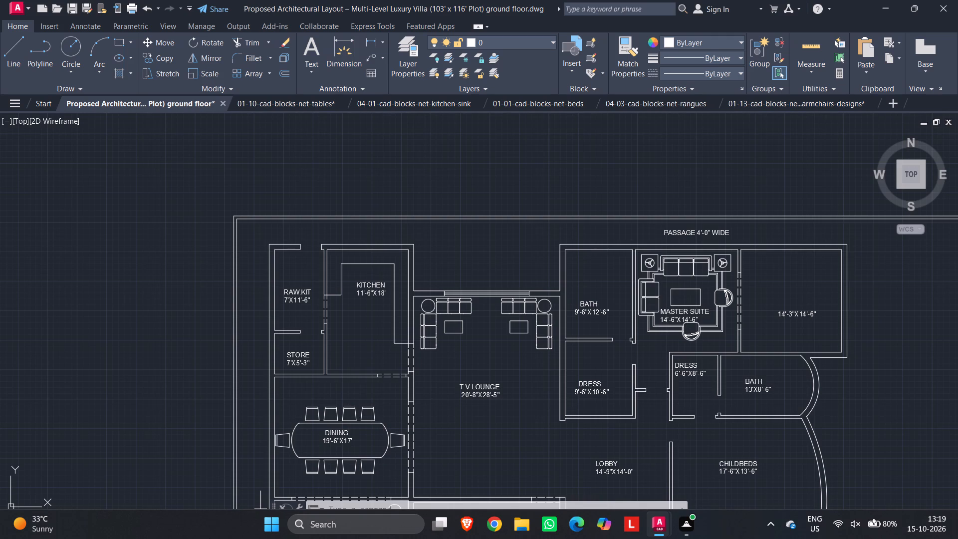
pyautogui.moveTo(381, 332); pyautogui.dragTo(369, 385, button='middle')
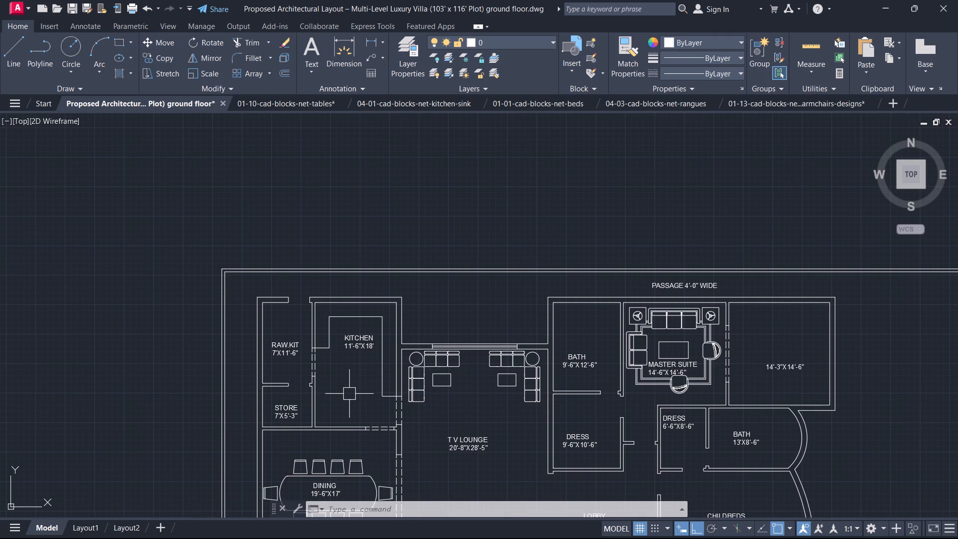
pyautogui.scroll(1, 349, 394)
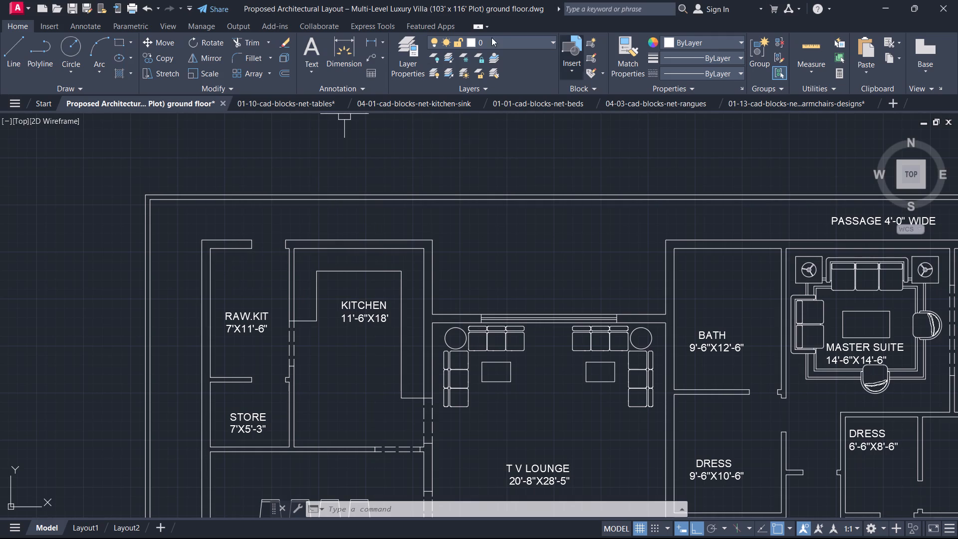
# Copy the three-burner cooktop from the rangues block collection and paste it in empty space outside the ground floor plan.
pyautogui.click(681, 103)
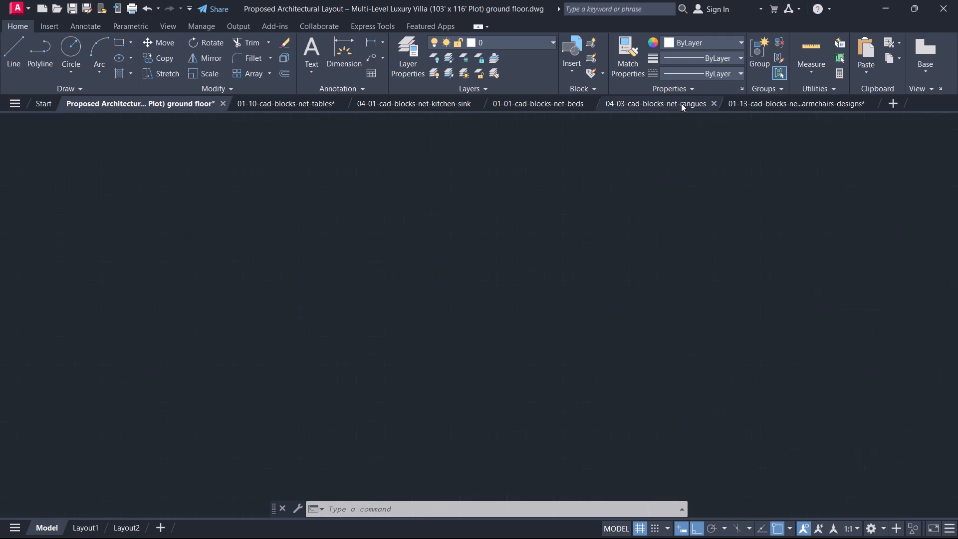
pyautogui.scroll(2, 393, 351)
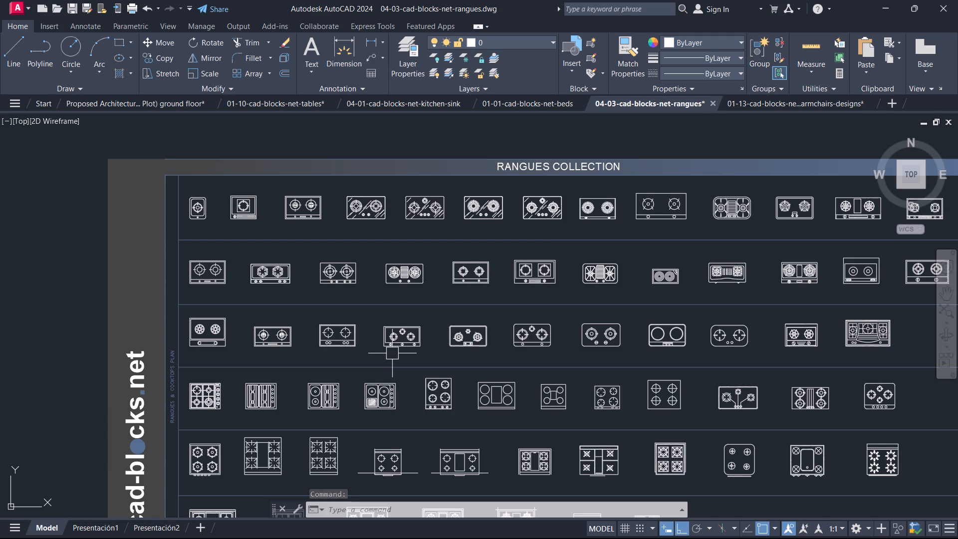
pyautogui.click(404, 342)
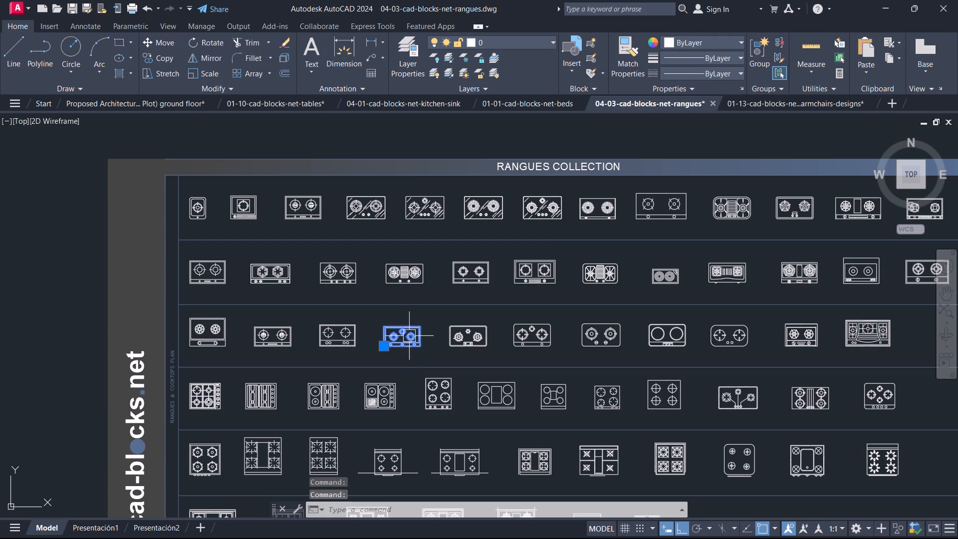
pyautogui.hotkey('ctrl', 'c')
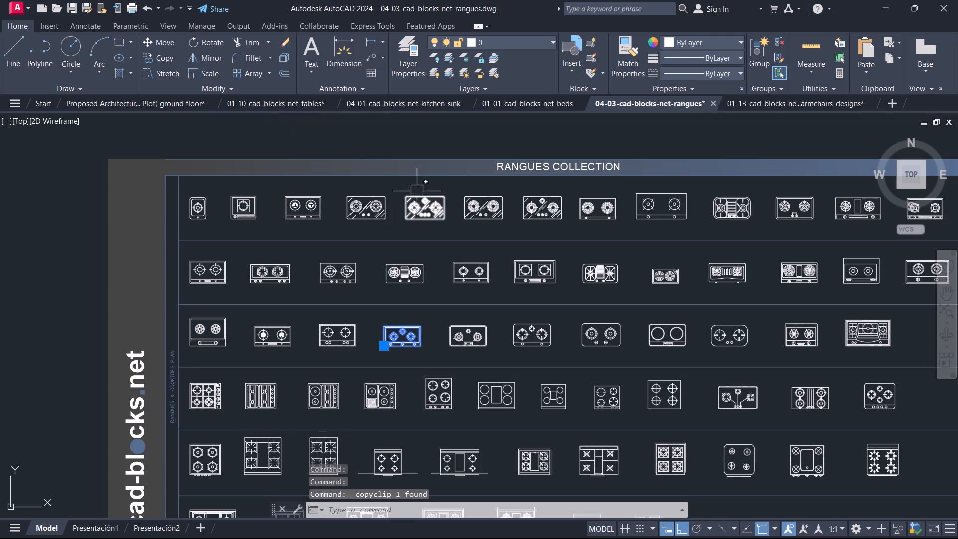
pyautogui.click(152, 107)
pyautogui.hotkey('ctrl', 'v')
pyautogui.scroll(-4, 438, 289)
pyautogui.moveTo(438, 289); pyautogui.dragTo(177, 373, button='middle')
pyautogui.scroll(-1, 180, 371)
pyautogui.click(274, 306)
# Scale down the pasted three-burner cooktop from its lower-left corner.
pyautogui.scroll(3, 270, 311)
pyautogui.click(288, 296)
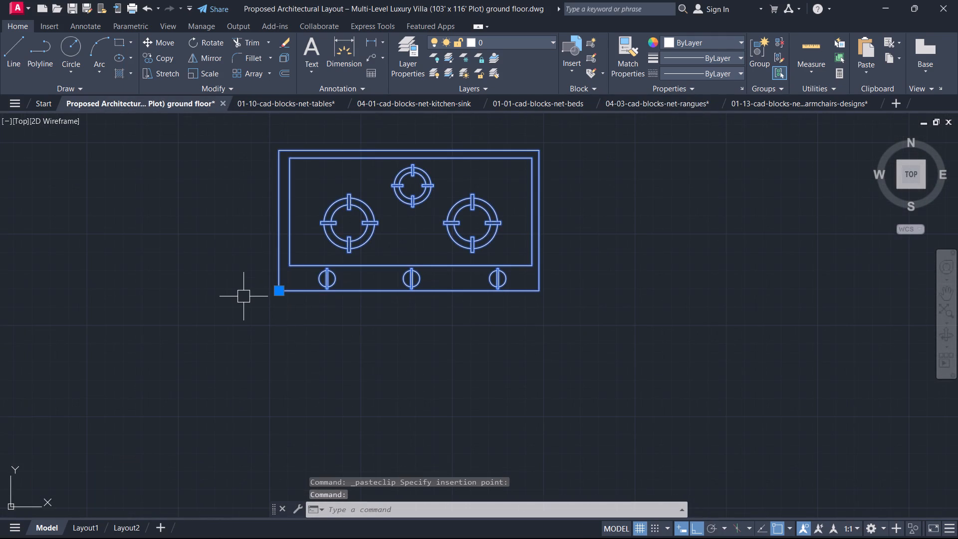
pyautogui.write('SC')
pyautogui.press('space')
pyautogui.scroll(3, 242, 292)
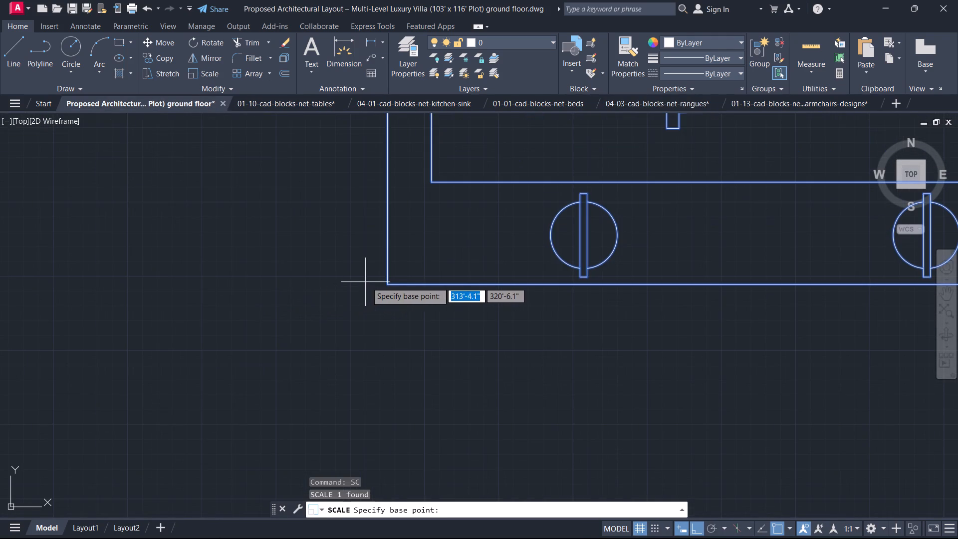
pyautogui.click(389, 287)
pyautogui.scroll(-3, 431, 252)
pyautogui.moveTo(431, 252); pyautogui.dragTo(365, 371, button='middle')
pyautogui.moveTo(377, 351); pyautogui.dragTo(412, 249, button='middle')
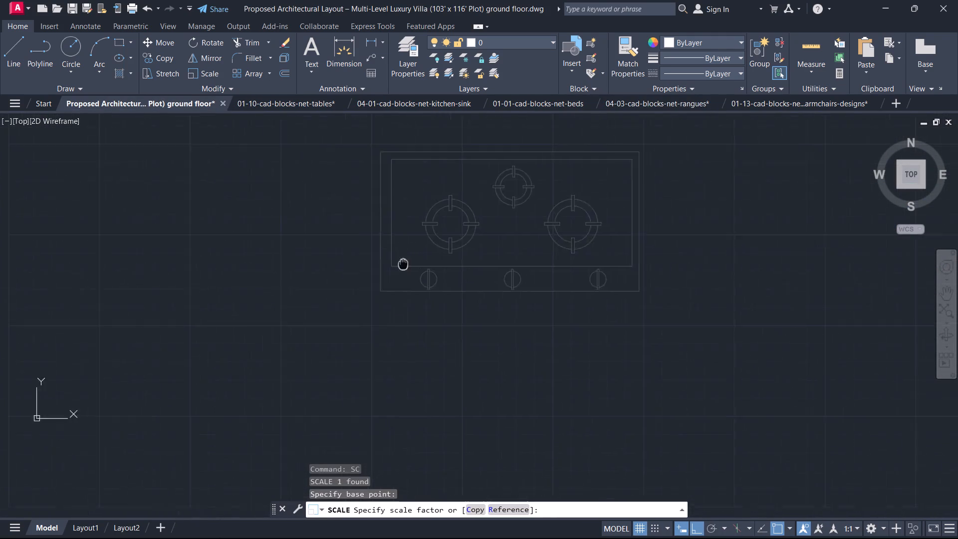
pyautogui.moveTo(412, 249); pyautogui.dragTo(510, 157, button='middle')
pyautogui.scroll(2, 512, 180)
pyautogui.click(497, 184)
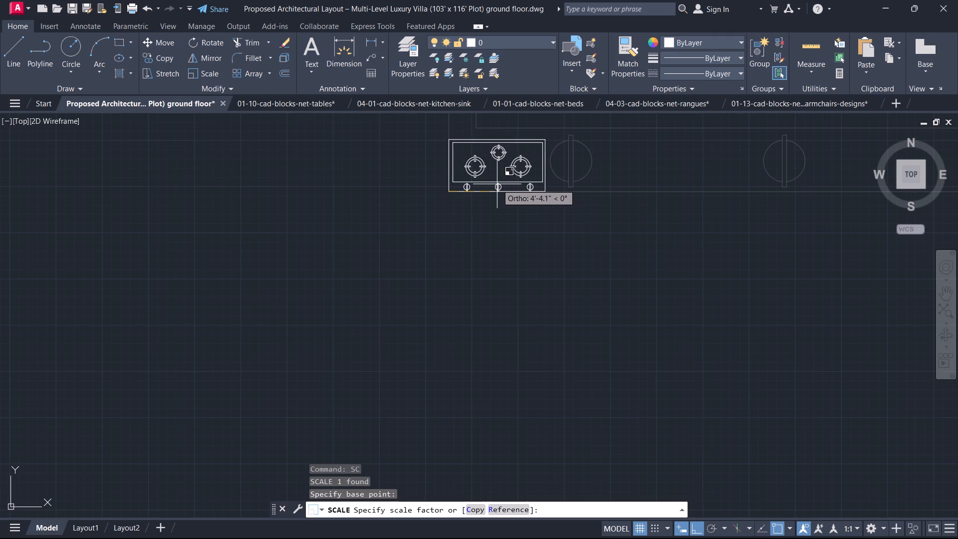
pyautogui.press('Escape')
# Rotate the cooktop a quarter turn counterclockwise about its lower-left corner, so its knobs face right.
pyautogui.click(503, 208)
pyautogui.click(469, 166)
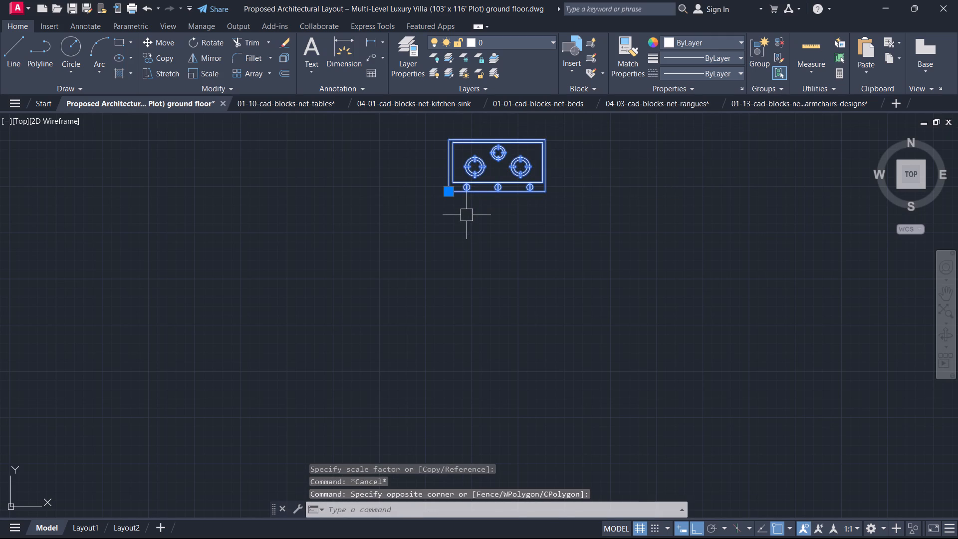
pyautogui.press('e')
pyautogui.press('BackSpace')
pyautogui.write('RO')
pyautogui.press('space')
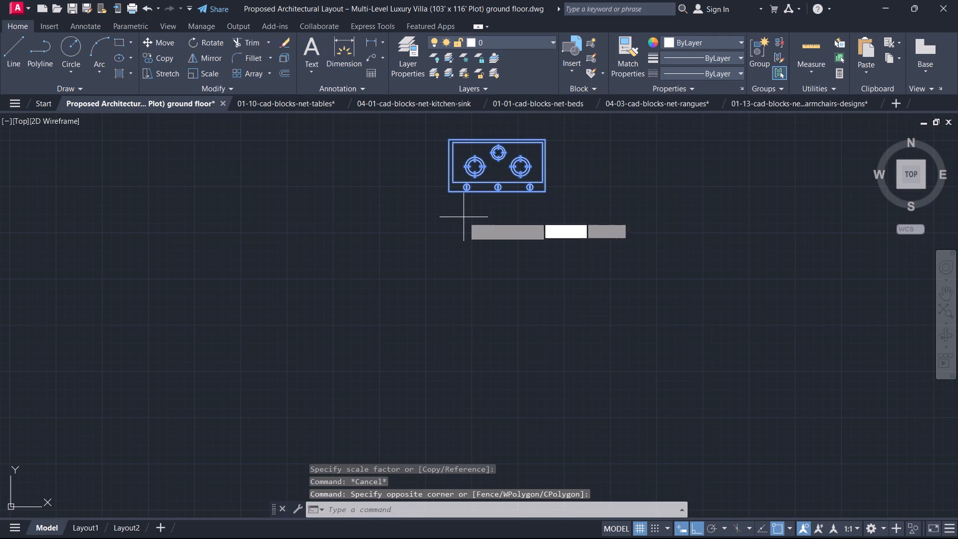
pyautogui.click(445, 200)
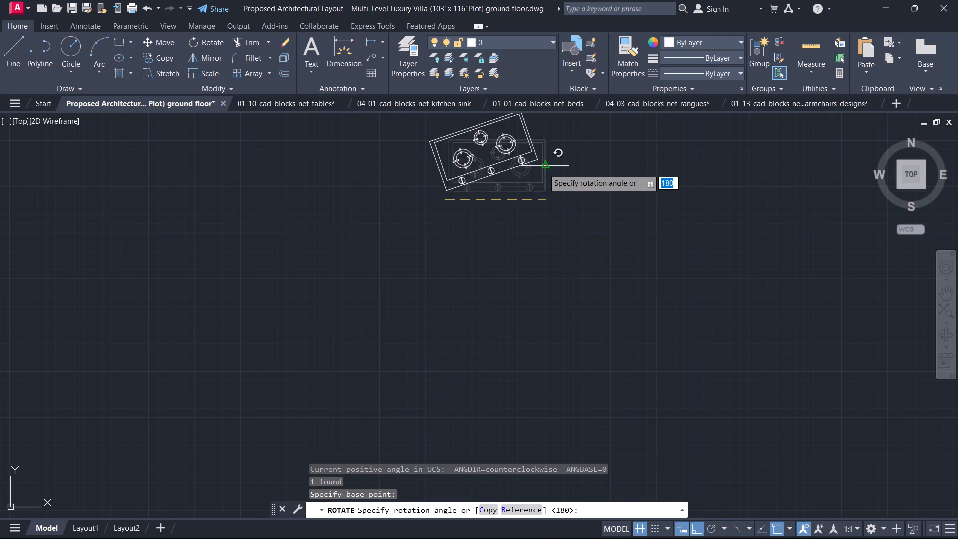
pyautogui.moveTo(442, 159); pyautogui.dragTo(439, 289, button='middle')
pyautogui.click(421, 205)
pyautogui.press('Escape')
# Copy the rotated cooktop into the kitchen, over the counter along the RAW.KIT wall, with Ortho off.
pyautogui.moveTo(456, 306); pyautogui.dragTo(446, 301)
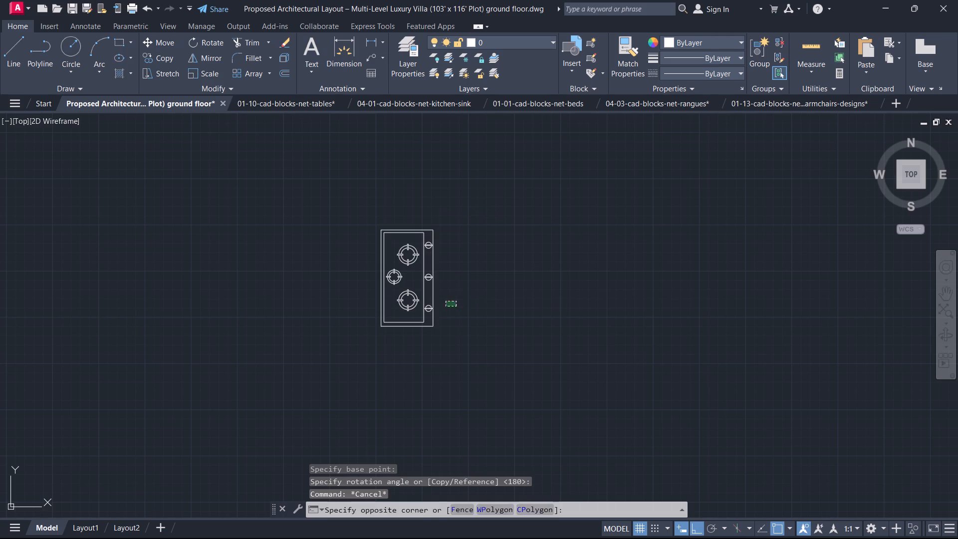
pyautogui.click(369, 294)
pyautogui.scroll(-1, 410, 339)
pyautogui.press('c')
pyautogui.write('O')
pyautogui.press('space')
pyautogui.scroll(1, 468, 333)
pyautogui.moveTo(476, 327); pyautogui.dragTo(502, 334, button='middle')
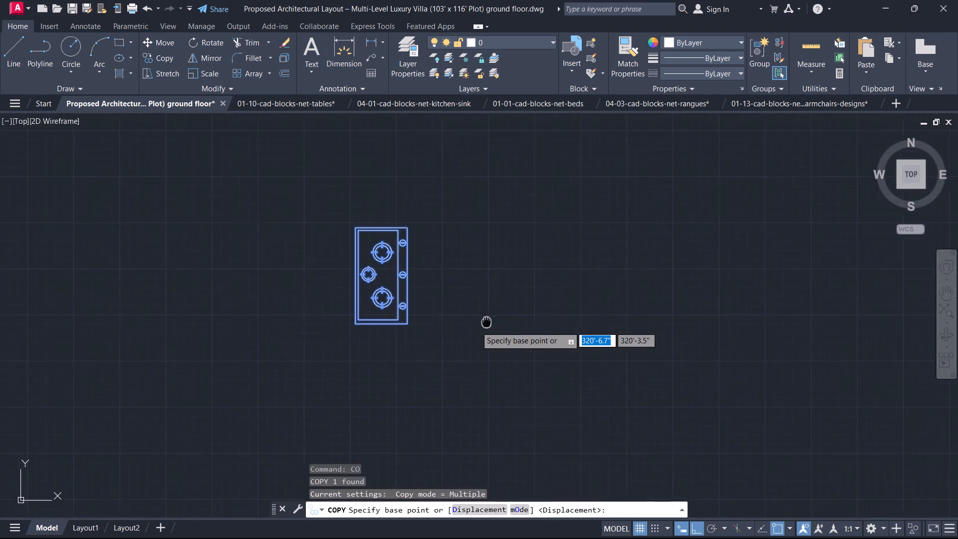
pyautogui.moveTo(502, 334); pyautogui.dragTo(544, 400, button='middle')
pyautogui.scroll(1, 469, 360)
pyautogui.click(468, 355)
pyautogui.scroll(-1, 444, 396)
pyautogui.scroll(1, 444, 396)
pyautogui.scroll(-2, 443, 397)
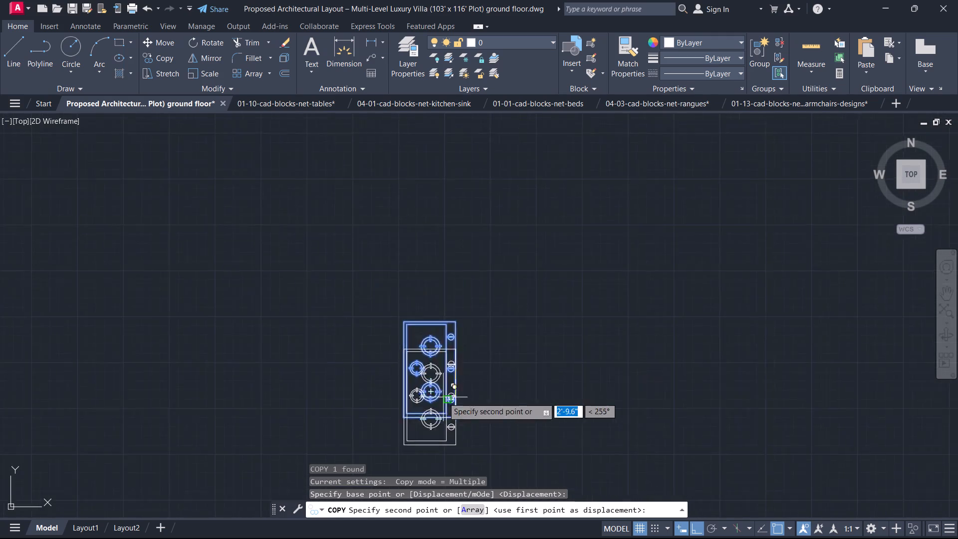
pyautogui.moveTo(442, 398); pyautogui.dragTo(612, 317, button='middle')
pyautogui.moveTo(391, 412); pyautogui.dragTo(689, 164, button='middle')
pyautogui.moveTo(434, 398); pyautogui.dragTo(491, 131, button='middle')
pyautogui.scroll(2, 410, 241)
pyautogui.scroll(1, 273, 251)
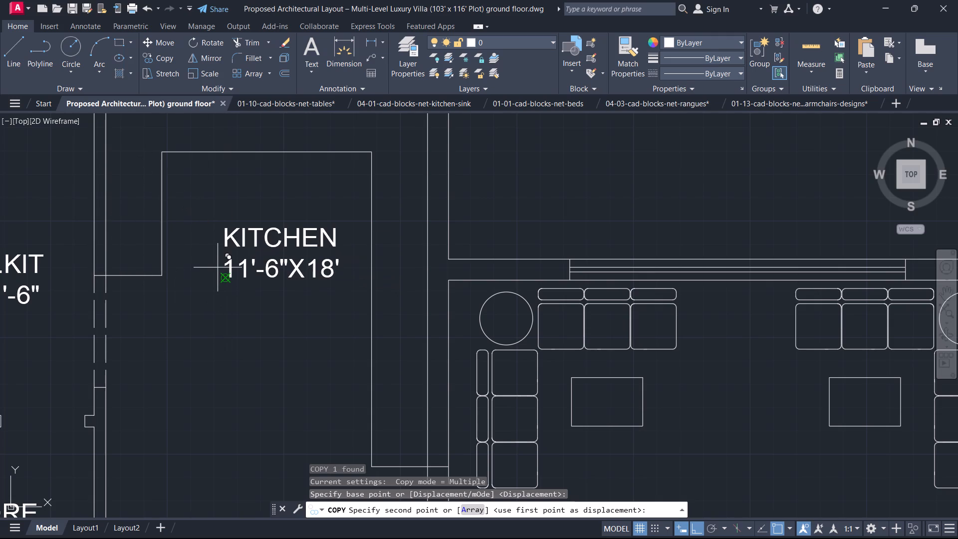
pyautogui.press('F8')
pyautogui.click(228, 239)
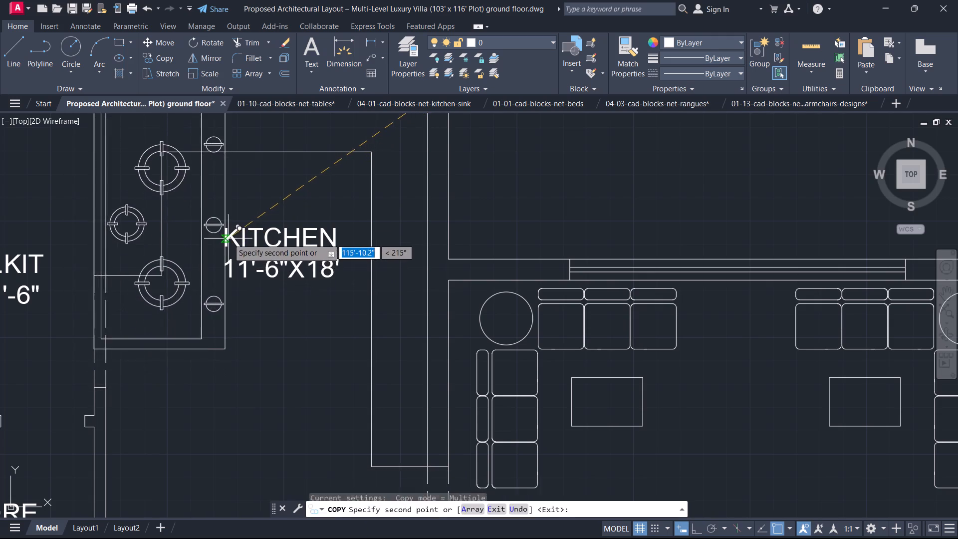
pyautogui.press('Escape')
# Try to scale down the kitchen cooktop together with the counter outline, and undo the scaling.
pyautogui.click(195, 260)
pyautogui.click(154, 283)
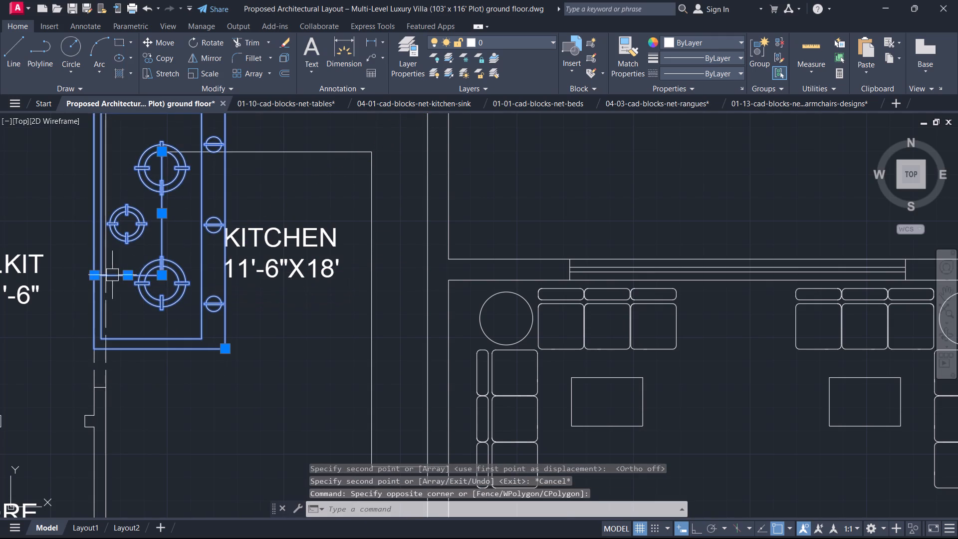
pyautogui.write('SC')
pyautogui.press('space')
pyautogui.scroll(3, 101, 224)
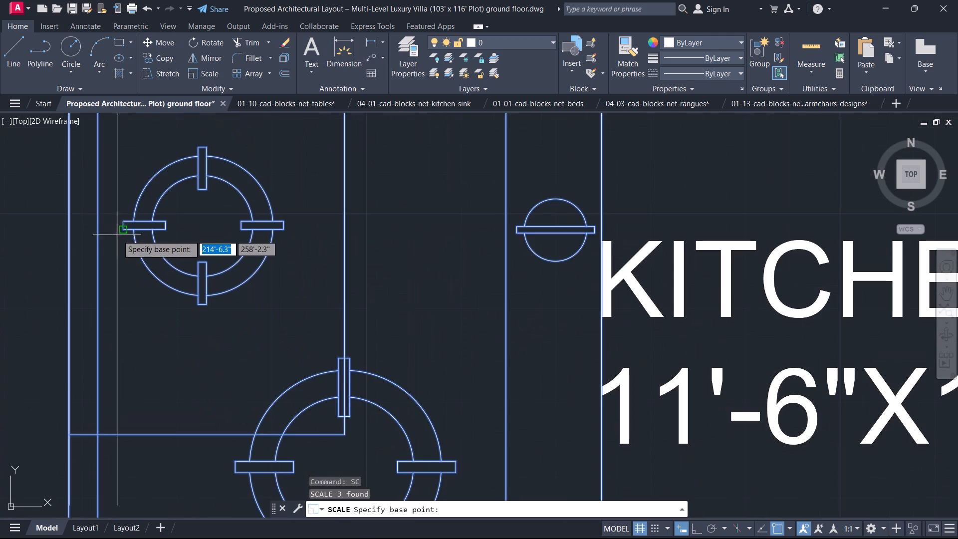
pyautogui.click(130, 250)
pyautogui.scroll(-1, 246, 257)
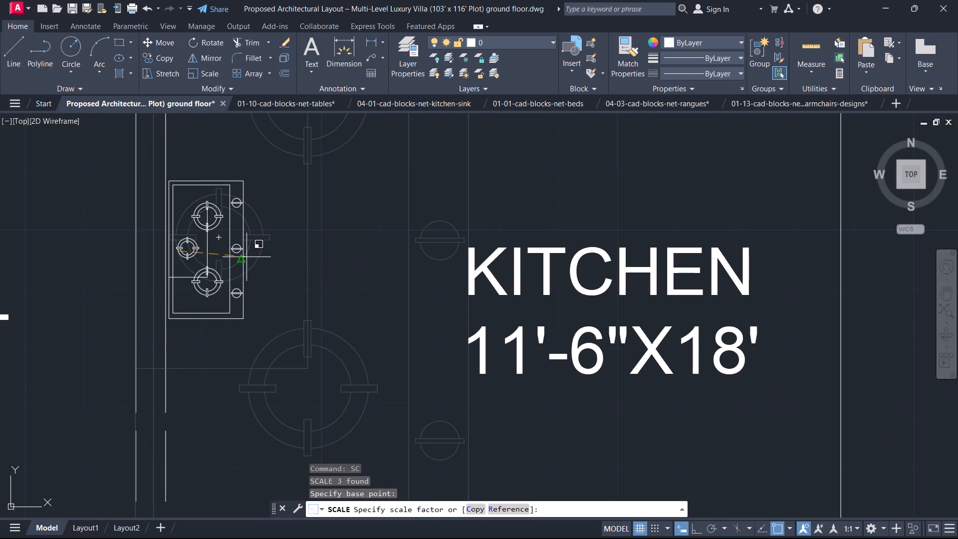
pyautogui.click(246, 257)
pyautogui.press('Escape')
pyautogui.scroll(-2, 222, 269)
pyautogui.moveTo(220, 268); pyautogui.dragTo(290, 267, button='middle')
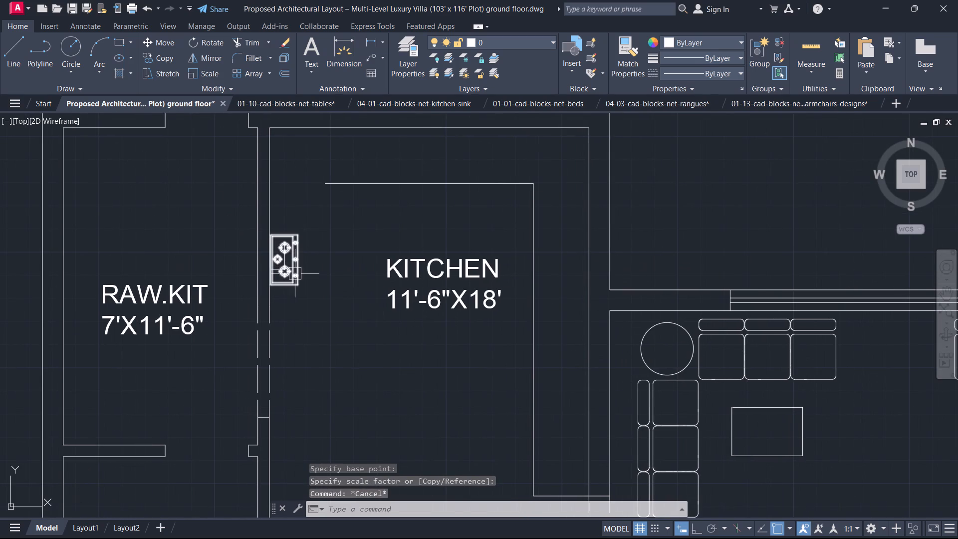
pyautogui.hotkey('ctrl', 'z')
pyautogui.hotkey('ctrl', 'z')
# Scale only the kitchen cooktop by about 0.3 so it fits on the counter beside the RAW.KIT wall.
pyautogui.click(206, 293)
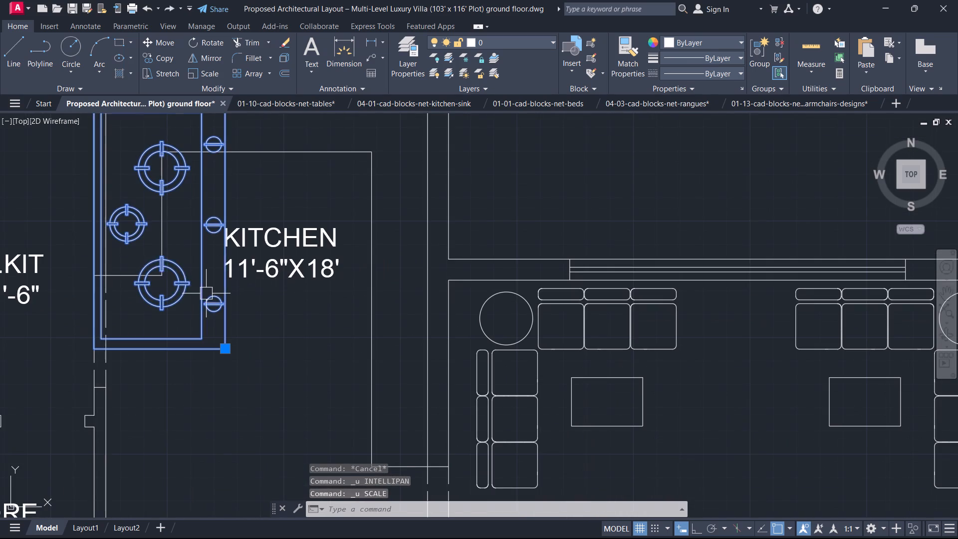
pyautogui.press('s')
pyautogui.press('c')
pyautogui.press('space')
pyautogui.scroll(1, 120, 224)
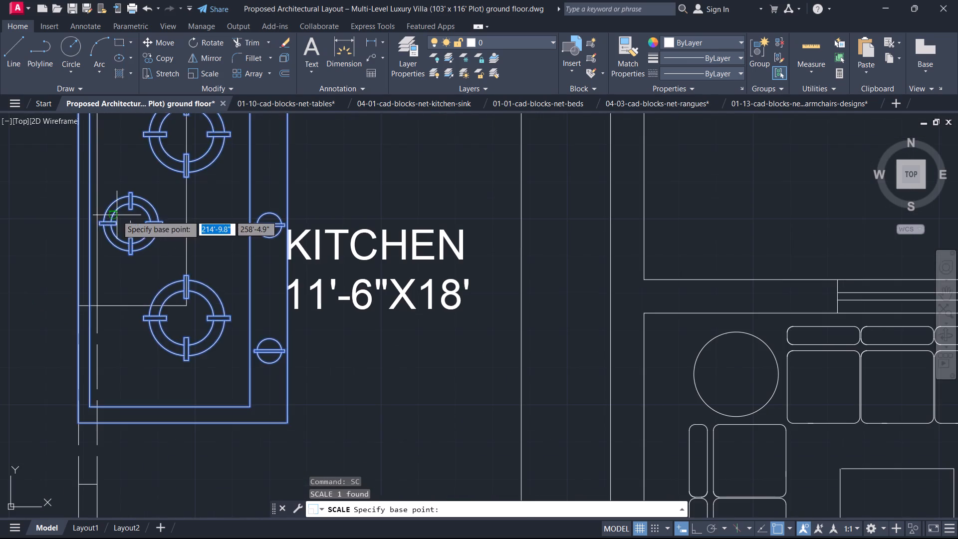
pyautogui.click(116, 213)
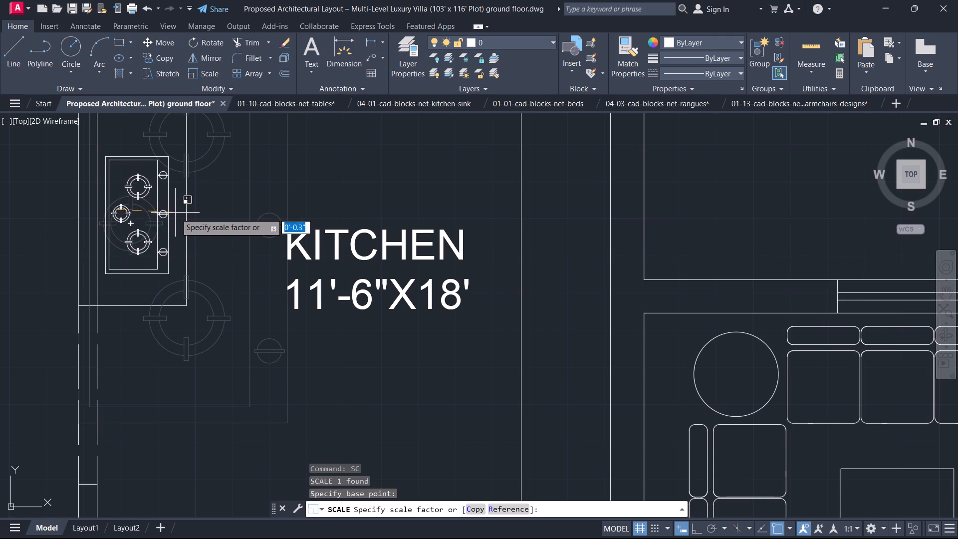
pyautogui.click(179, 214)
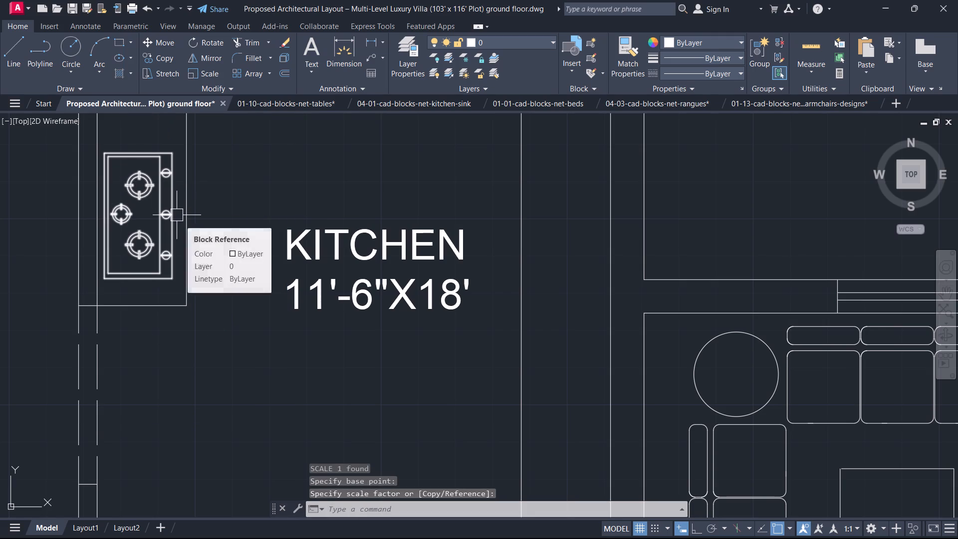
# Copy the double-bowl sink with central faucet from the kitchen-sink collection and paste it above the ground floor plan.
pyautogui.scroll(-3, 217, 232)
pyautogui.moveTo(217, 233); pyautogui.dragTo(207, 308, button='middle')
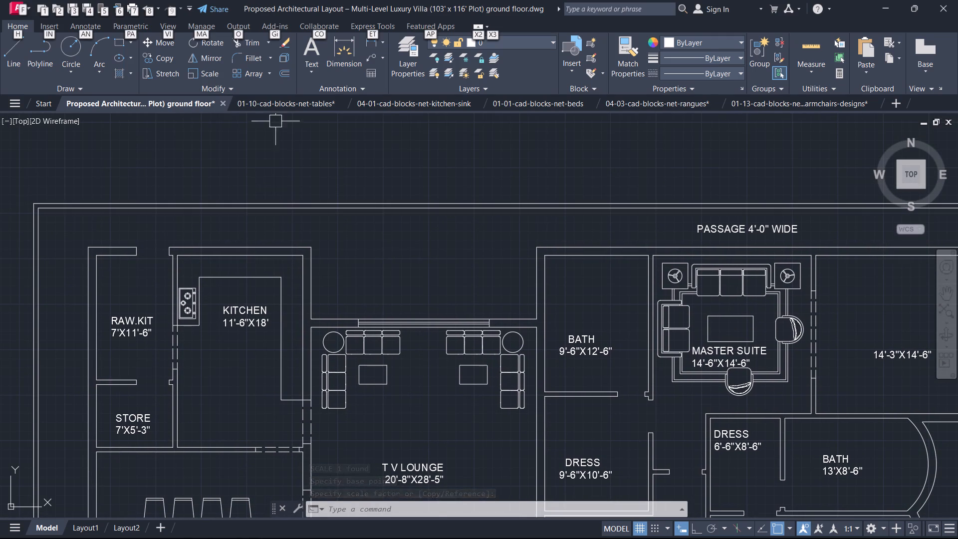
pyautogui.click(390, 104)
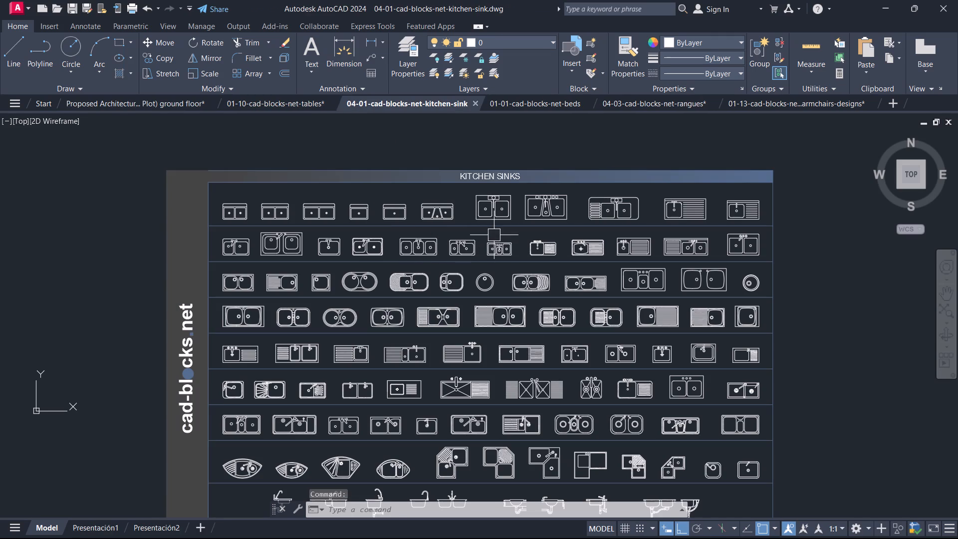
pyautogui.click(491, 197)
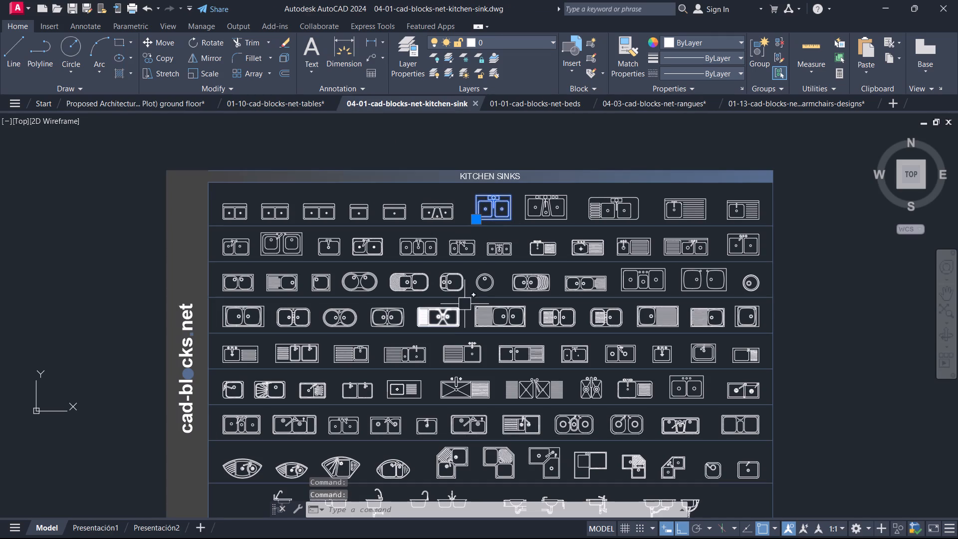
pyautogui.hotkey('ctrl', 'c')
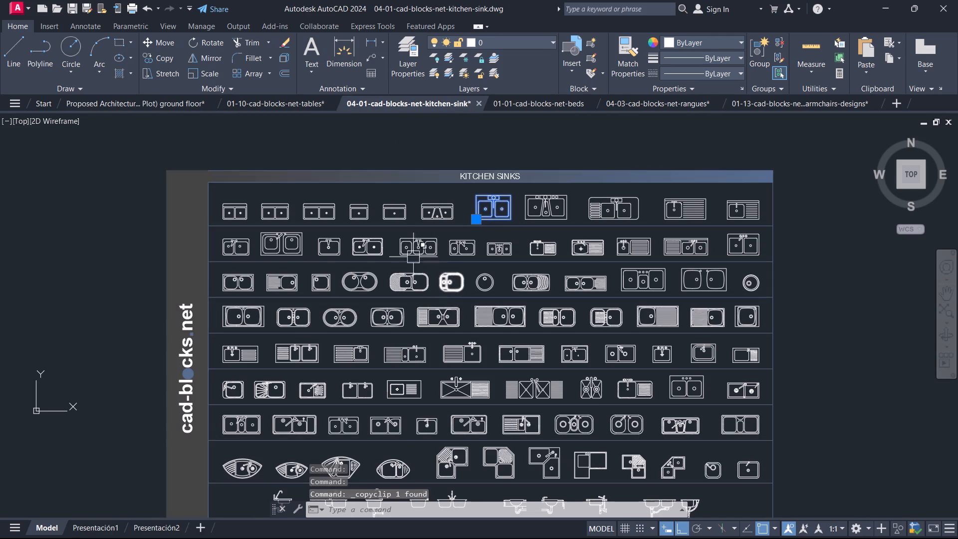
pyautogui.click(154, 105)
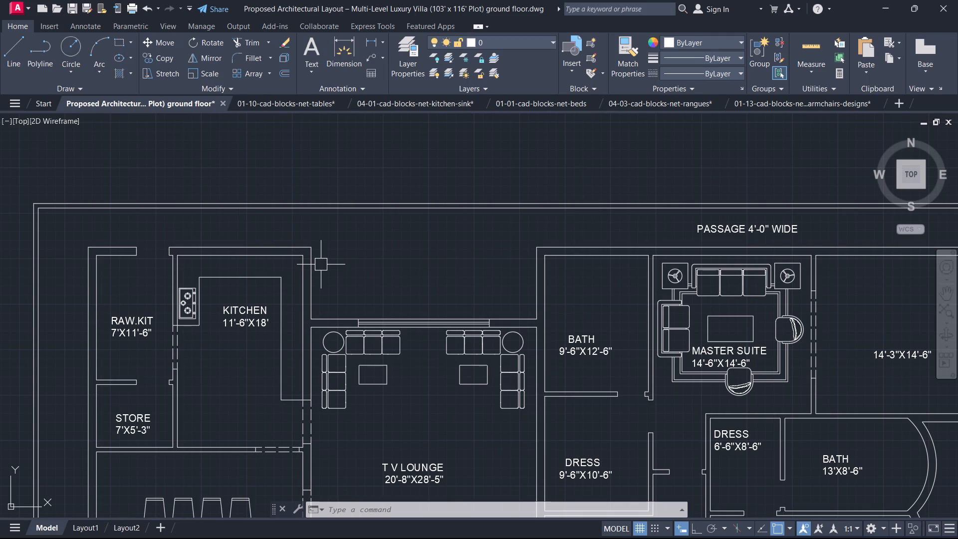
pyautogui.hotkey('ctrl', 'v')
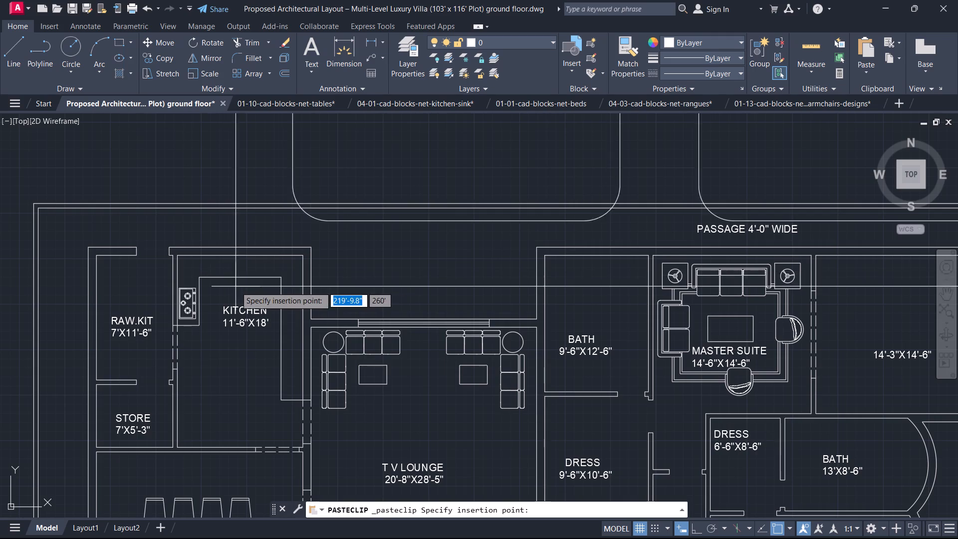
pyautogui.scroll(-3, 300, 325)
pyautogui.scroll(-1, 365, 274)
pyautogui.scroll(1, 309, 265)
pyautogui.moveTo(309, 265); pyautogui.dragTo(319, 292, button='middle')
pyautogui.click(319, 292)
pyautogui.press('Escape')
# Scale down the pasted double-bowl sink from its lower-left corner.
pyautogui.click(336, 273)
pyautogui.press('s')
pyautogui.press('c')
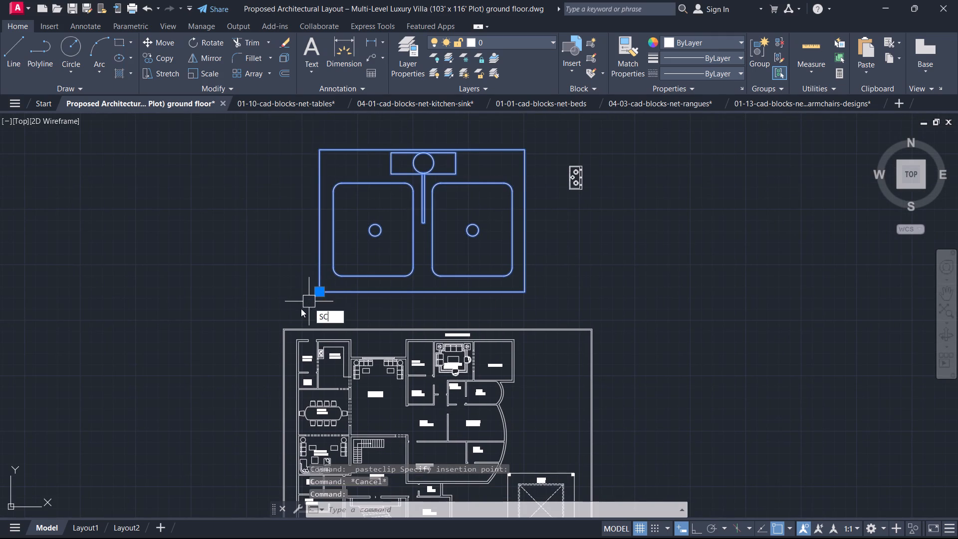
pyautogui.press('space')
pyautogui.scroll(2, 305, 310)
pyautogui.click(341, 268)
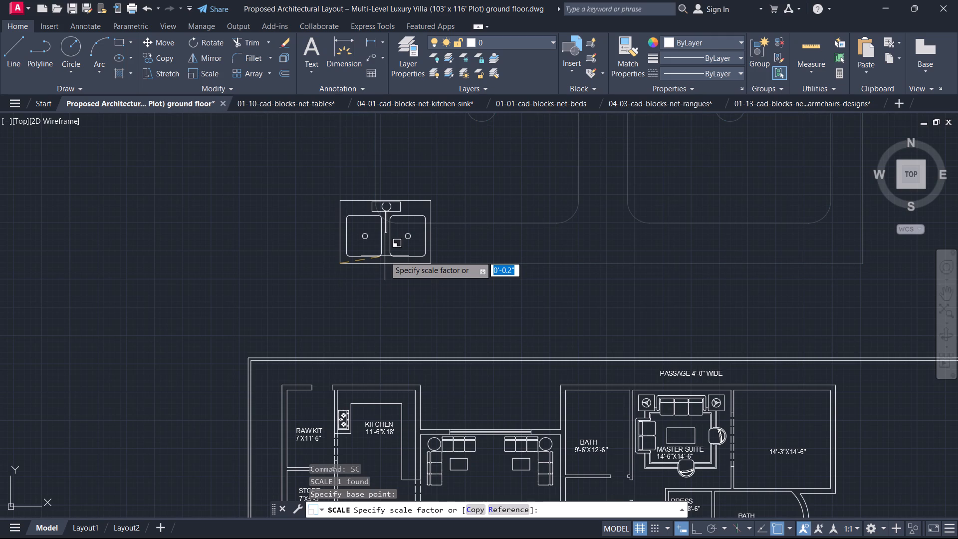
pyautogui.scroll(2, 349, 260)
pyautogui.click(339, 281)
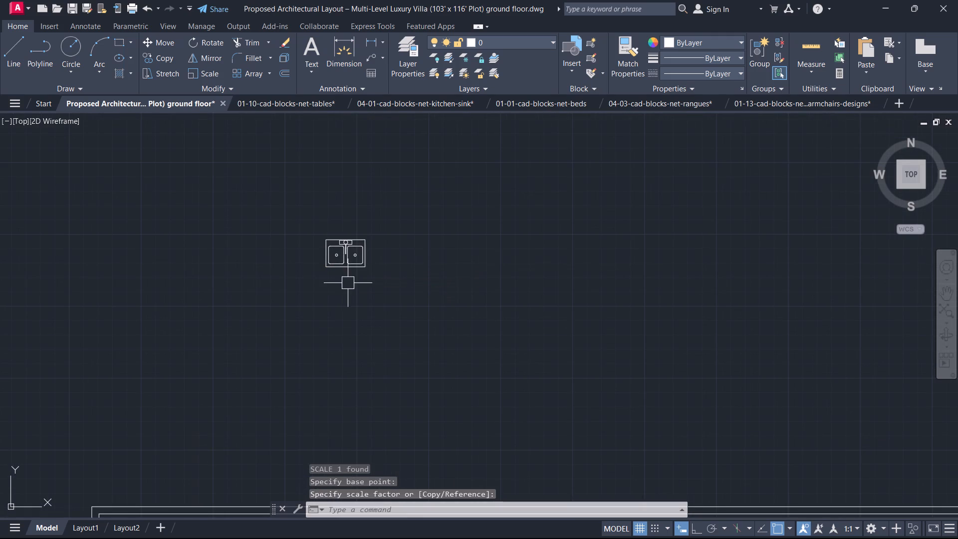
# Copy the scaled double-bowl sink from its top centre onto the kitchen's upper counter, against the middle of the top wall.
pyautogui.scroll(1, 348, 283)
pyautogui.click(348, 283)
pyautogui.click(242, 198)
pyautogui.press('c')
pyautogui.write('O')
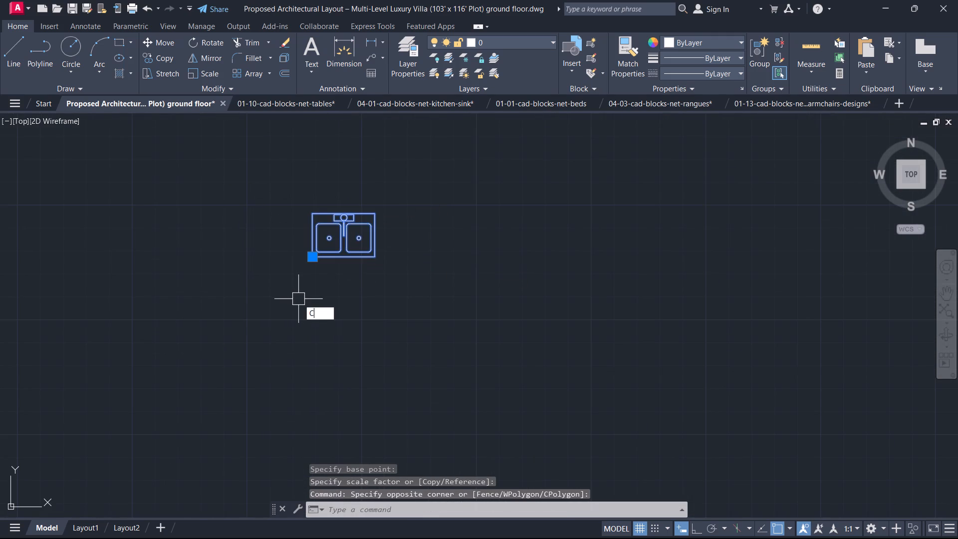
pyautogui.press('space')
pyautogui.scroll(3, 337, 289)
pyautogui.moveTo(340, 150); pyautogui.dragTo(350, 237, button='middle')
pyautogui.scroll(1, 350, 204)
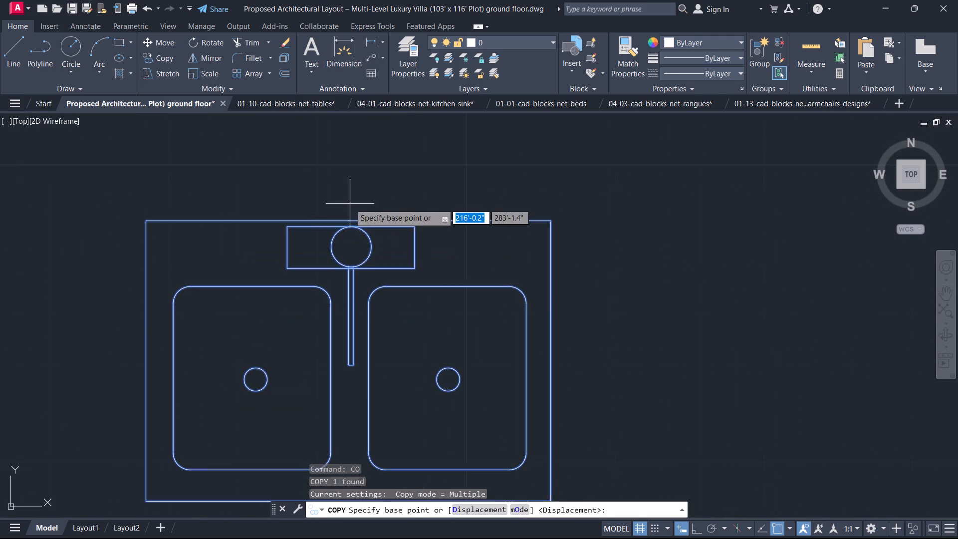
pyautogui.click(350, 203)
pyautogui.scroll(-5, 344, 286)
pyautogui.moveTo(344, 310); pyautogui.dragTo(482, 75, button='middle')
pyautogui.scroll(-2, 413, 403)
pyautogui.moveTo(411, 414); pyautogui.dragTo(442, 167, button='middle')
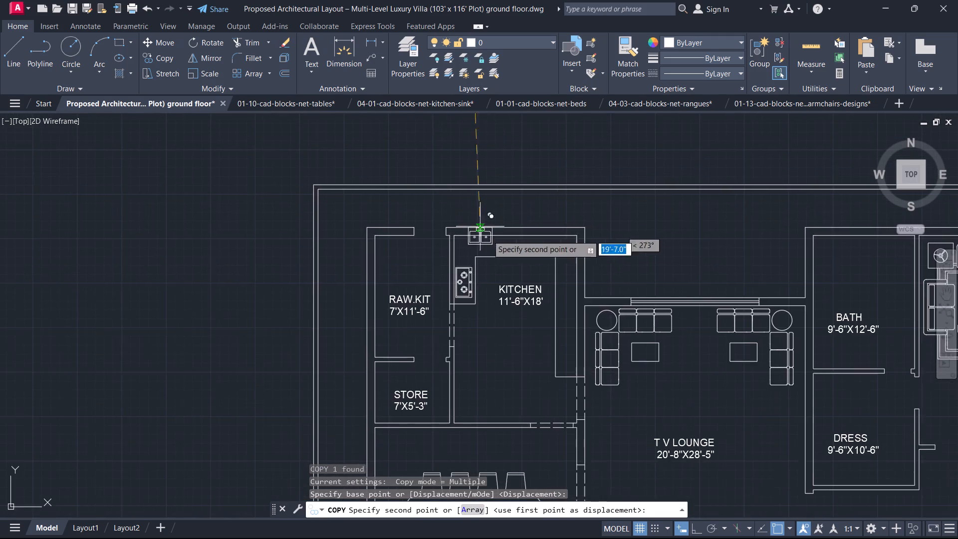
pyautogui.scroll(3, 507, 254)
pyautogui.click(522, 183)
pyautogui.press('Escape')
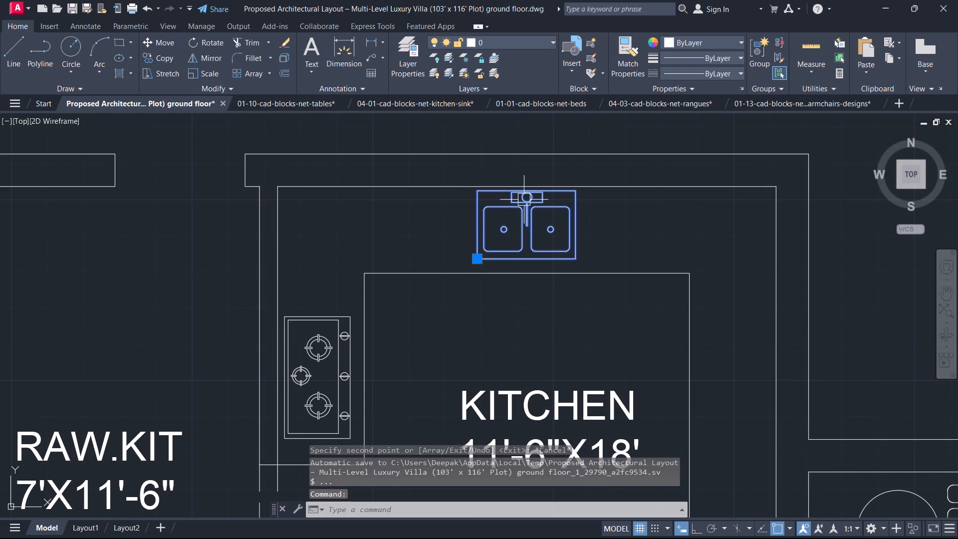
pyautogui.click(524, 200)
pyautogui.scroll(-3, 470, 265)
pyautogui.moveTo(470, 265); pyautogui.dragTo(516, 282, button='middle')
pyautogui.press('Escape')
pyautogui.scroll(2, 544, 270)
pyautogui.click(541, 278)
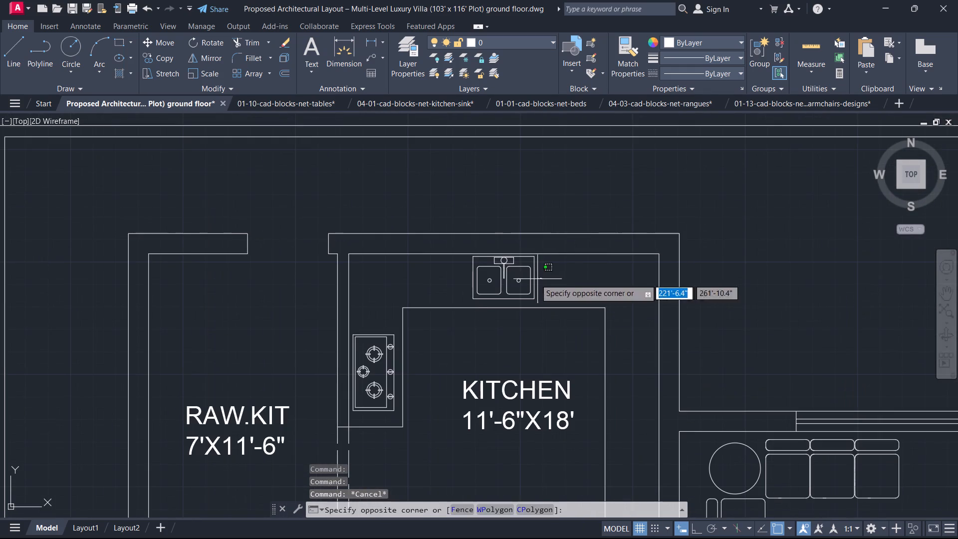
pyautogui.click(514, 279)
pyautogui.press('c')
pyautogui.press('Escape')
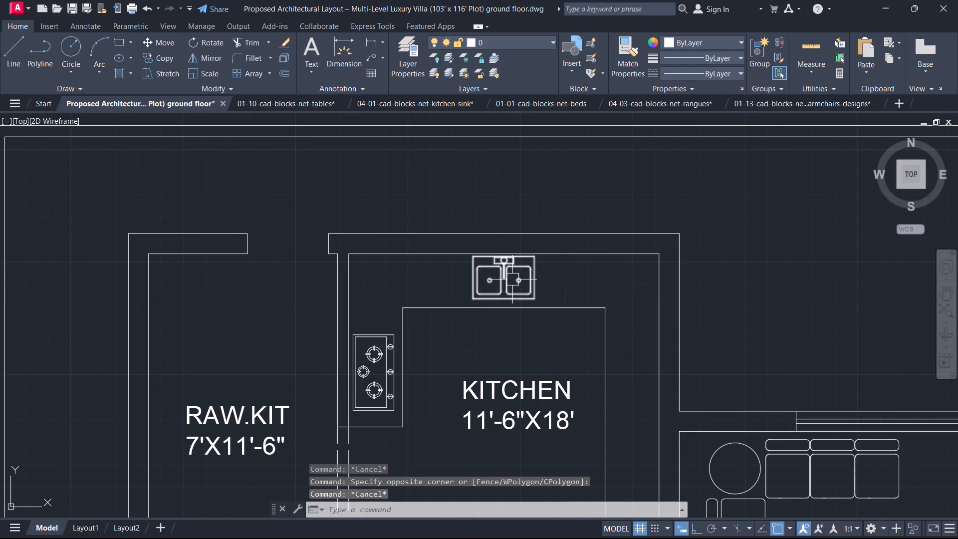
# Examine the ground floor plan room by room for spaces that still need furniture.
pyautogui.scroll(-2, 506, 280)
pyautogui.moveTo(496, 288); pyautogui.dragTo(433, 209, button='middle')
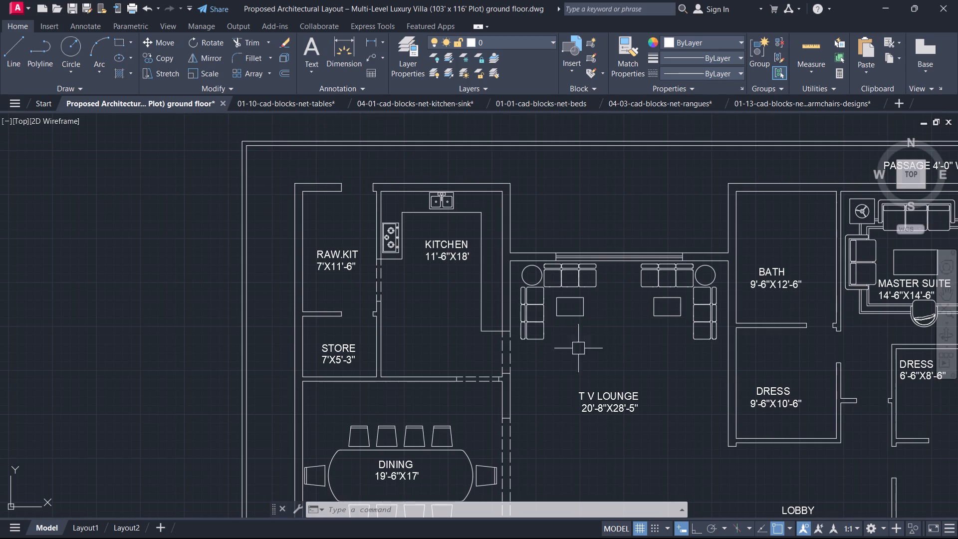
pyautogui.moveTo(546, 320); pyautogui.dragTo(413, 289, button='middle')
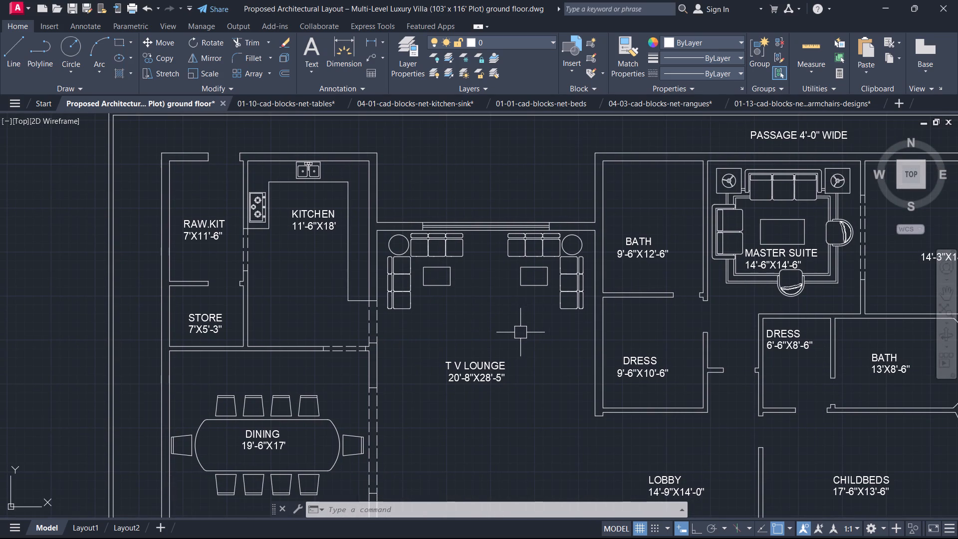
pyautogui.moveTo(473, 346); pyautogui.dragTo(515, 316, button='middle')
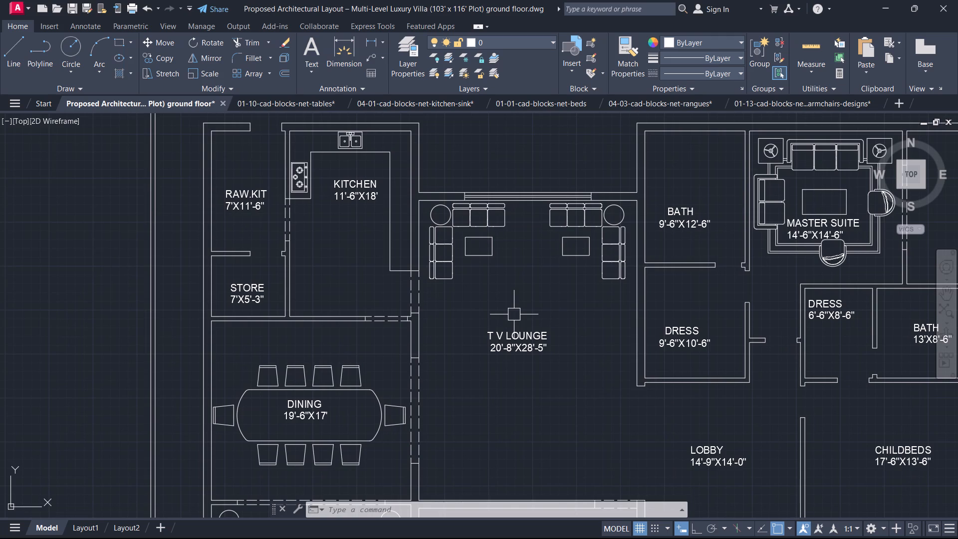
pyautogui.scroll(-1, 493, 325)
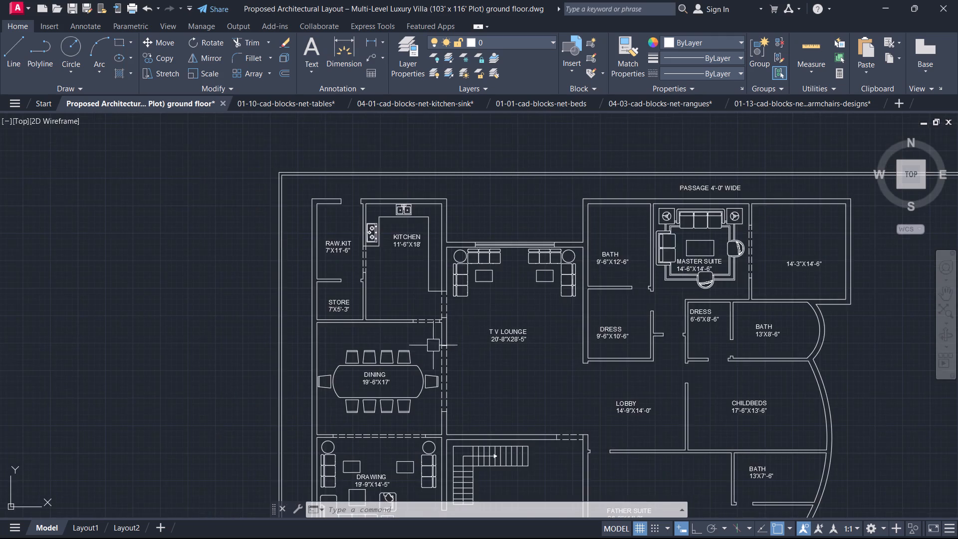
pyautogui.scroll(1, 417, 347)
pyautogui.moveTo(417, 347); pyautogui.dragTo(528, 242, button='middle')
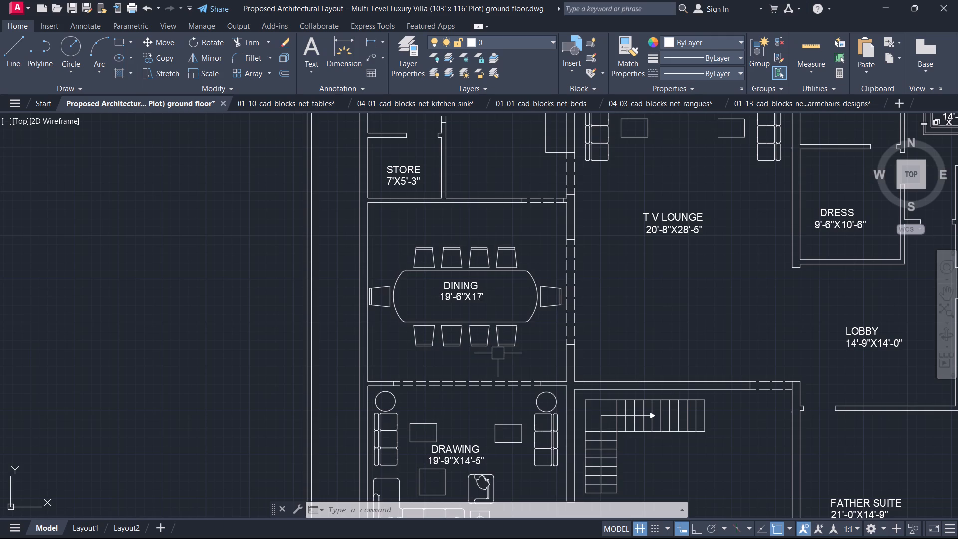
pyautogui.scroll(-2, 559, 322)
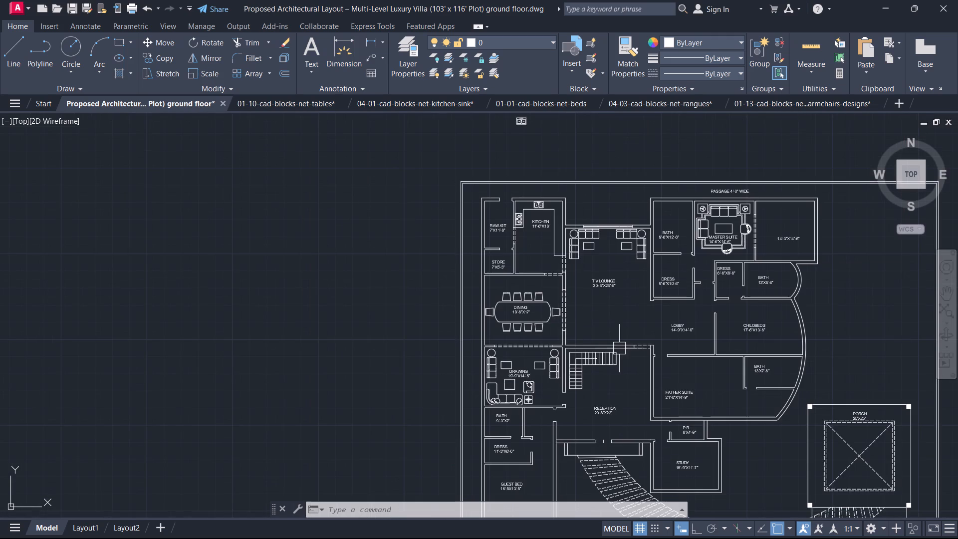
pyautogui.moveTo(619, 353); pyautogui.dragTo(307, 264, button='middle')
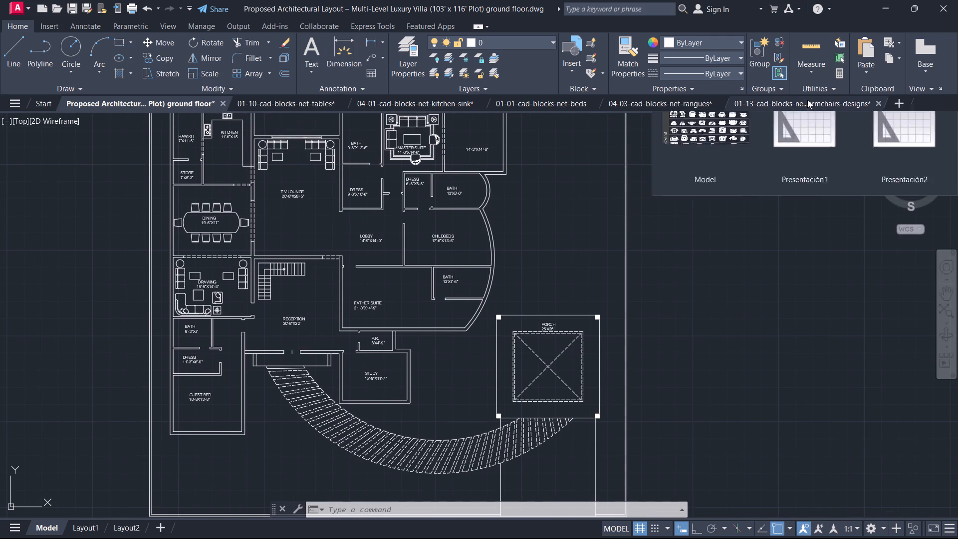
# Copy the first double bed with side tables and rug from the beds collection and paste it beside the ground floor plan.
pyautogui.click(773, 114)
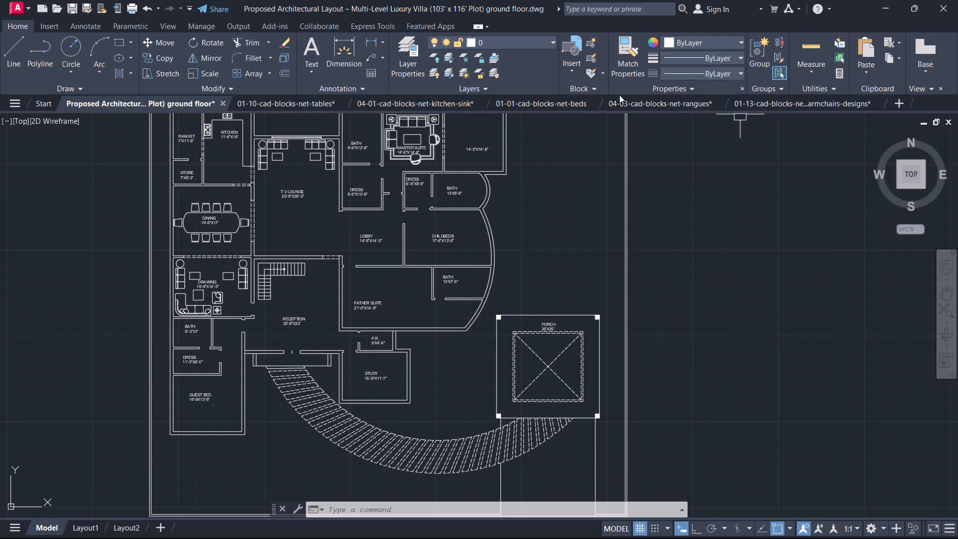
pyautogui.click(638, 106)
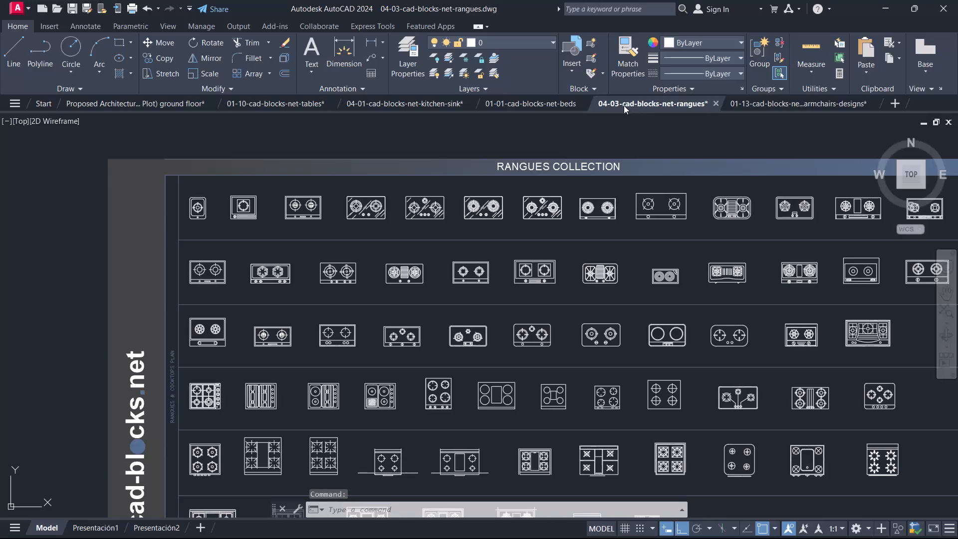
pyautogui.click(551, 109)
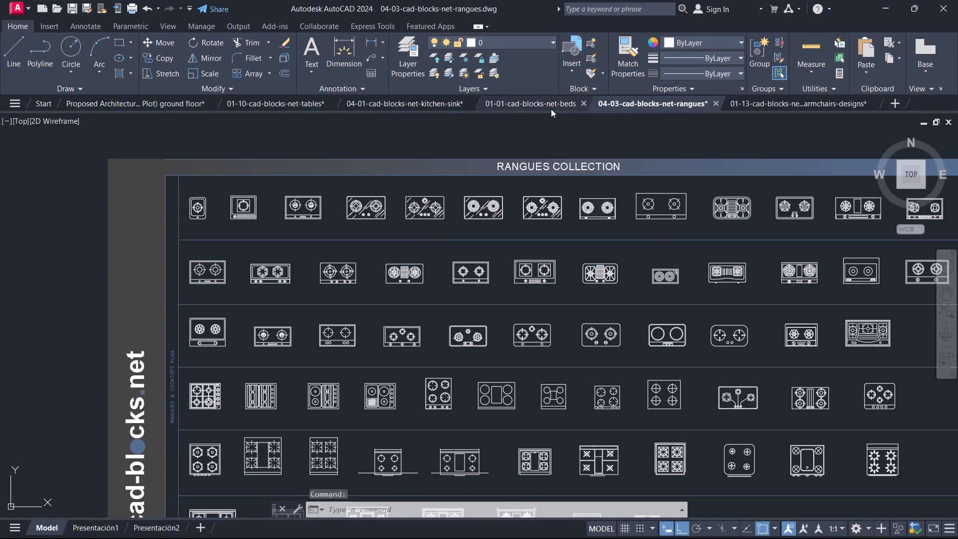
pyautogui.scroll(-2, 505, 284)
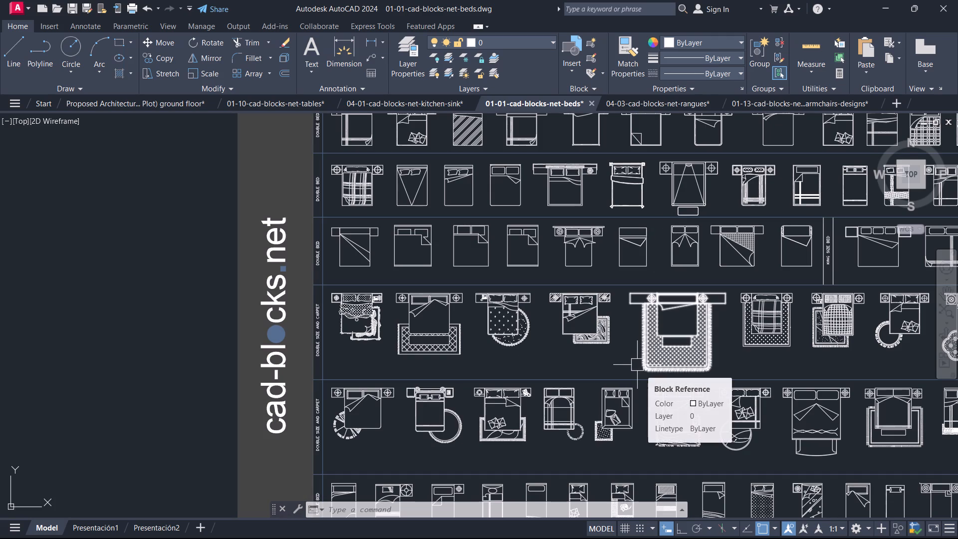
pyautogui.scroll(1, 494, 331)
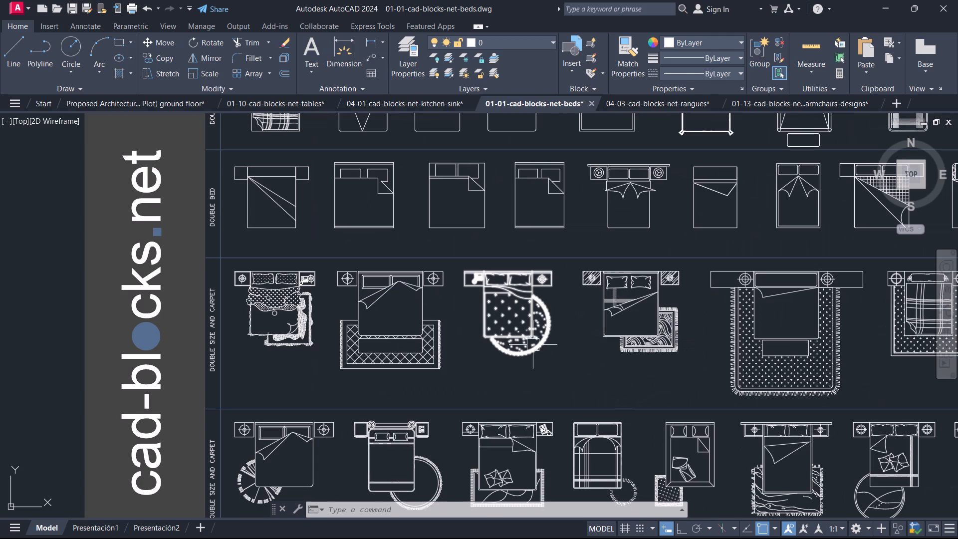
pyautogui.moveTo(348, 350); pyautogui.dragTo(429, 345, button='middle')
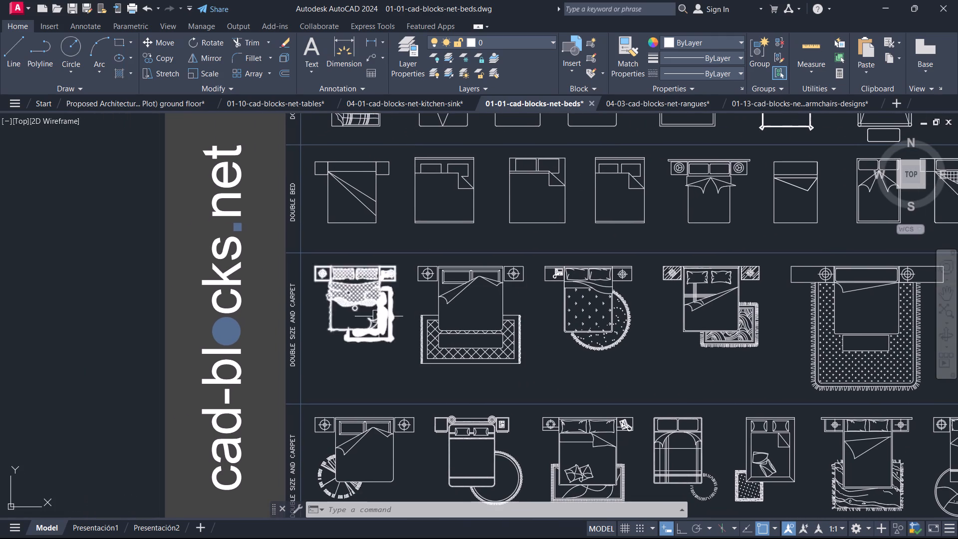
pyautogui.click(375, 316)
pyautogui.hotkey('ctrl', 'c')
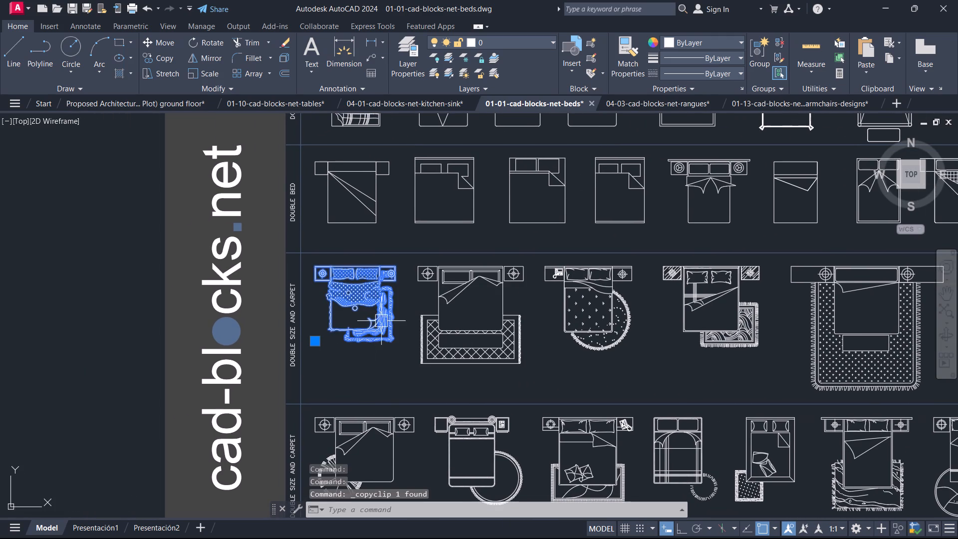
pyautogui.click(173, 105)
pyautogui.hotkey('ctrl', 'v')
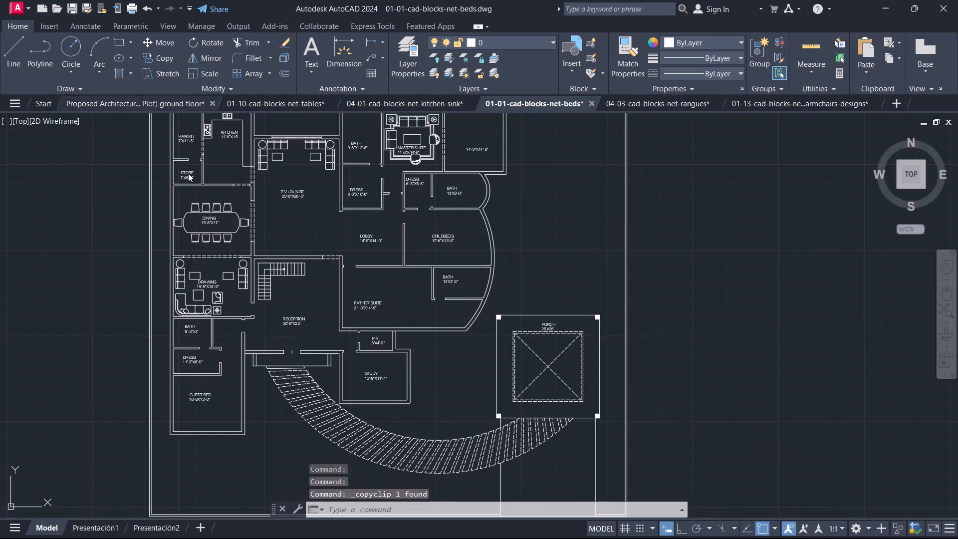
pyautogui.scroll(-5, 254, 239)
pyautogui.click(389, 269)
pyautogui.press('Escape')
# Scale down the pasted double bed by about 0.1 from the bed's lower-left corner.
pyautogui.scroll(2, 405, 259)
pyautogui.click(424, 244)
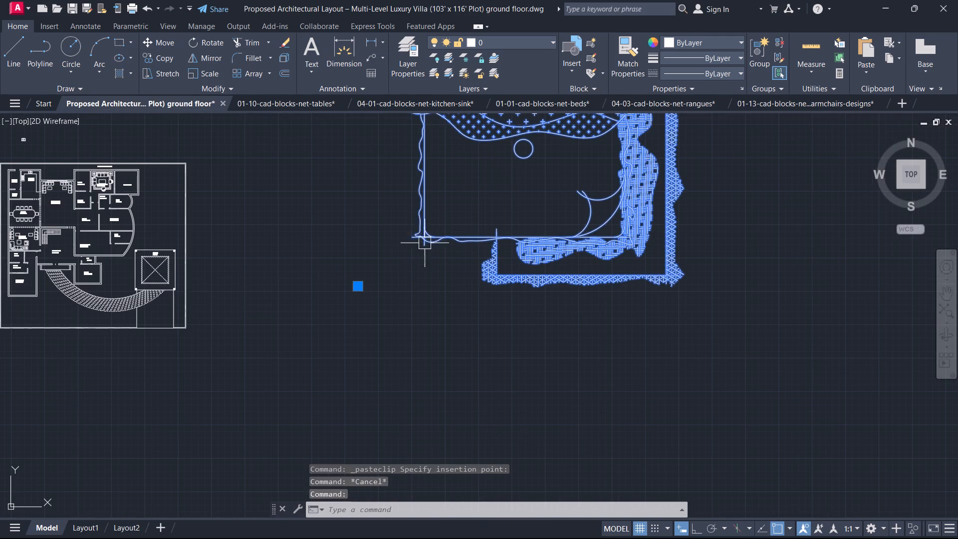
pyautogui.write('SC')
pyautogui.press('space')
pyautogui.scroll(2, 411, 245)
pyautogui.click(412, 242)
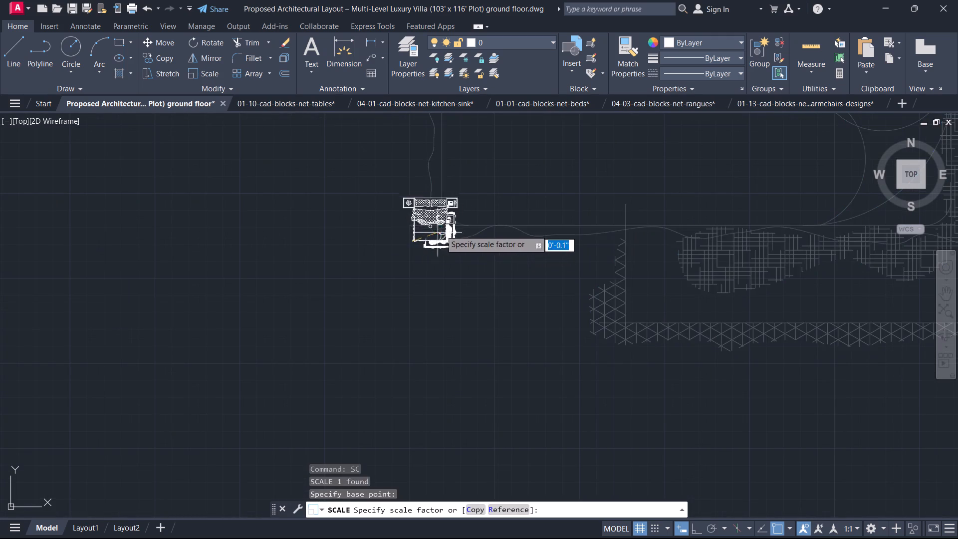
pyautogui.click(443, 230)
pyautogui.press('Escape')
# Move the scaled double bed next to the GUEST BED room, beside the curved steps.
pyautogui.moveTo(443, 230); pyautogui.dragTo(558, 301, button='middle')
pyautogui.scroll(-1, 443, 230)
pyautogui.click(559, 301)
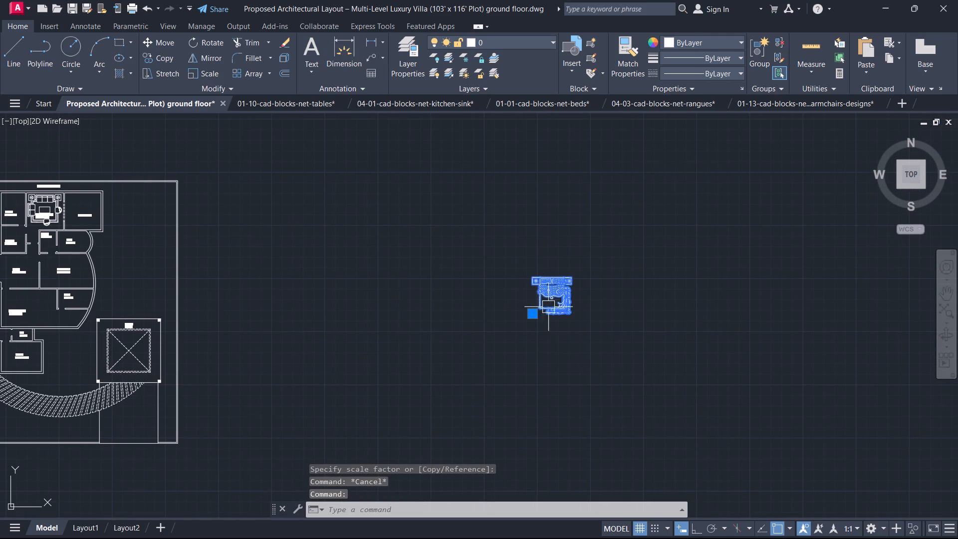
pyautogui.press('m')
pyautogui.press('space')
pyautogui.click(572, 310)
pyautogui.moveTo(306, 360); pyautogui.dragTo(754, 320, button='middle')
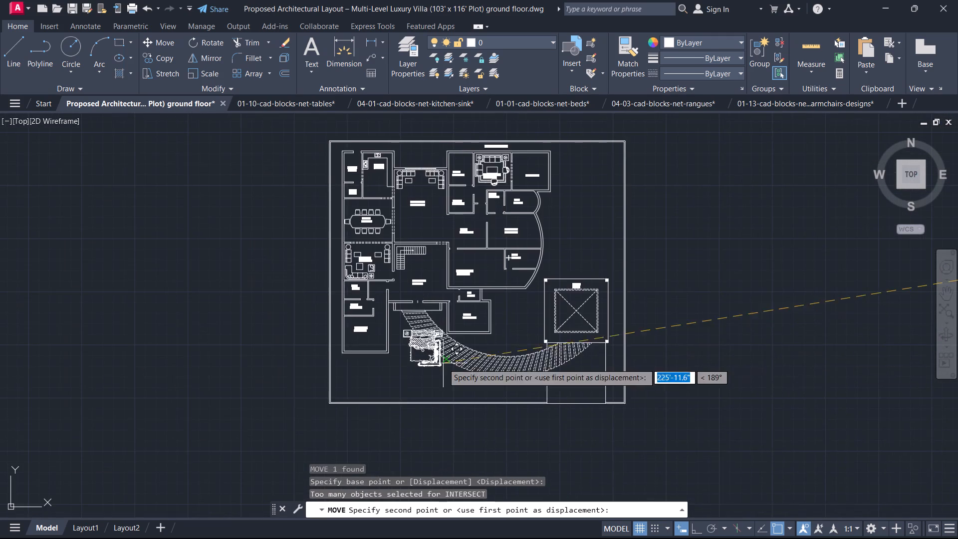
pyautogui.scroll(3, 424, 356)
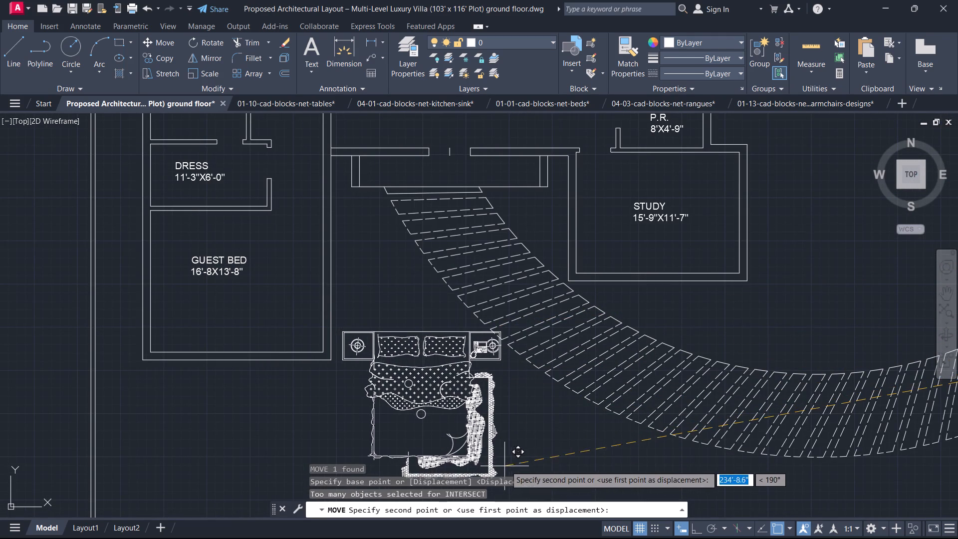
pyautogui.click(507, 465)
pyautogui.press('Escape')
# Scale the double bed down further by about 0.7, using a base point in the middle of the bed.
pyautogui.click(467, 397)
pyautogui.write('SC')
pyautogui.press('space')
pyautogui.scroll(1, 420, 388)
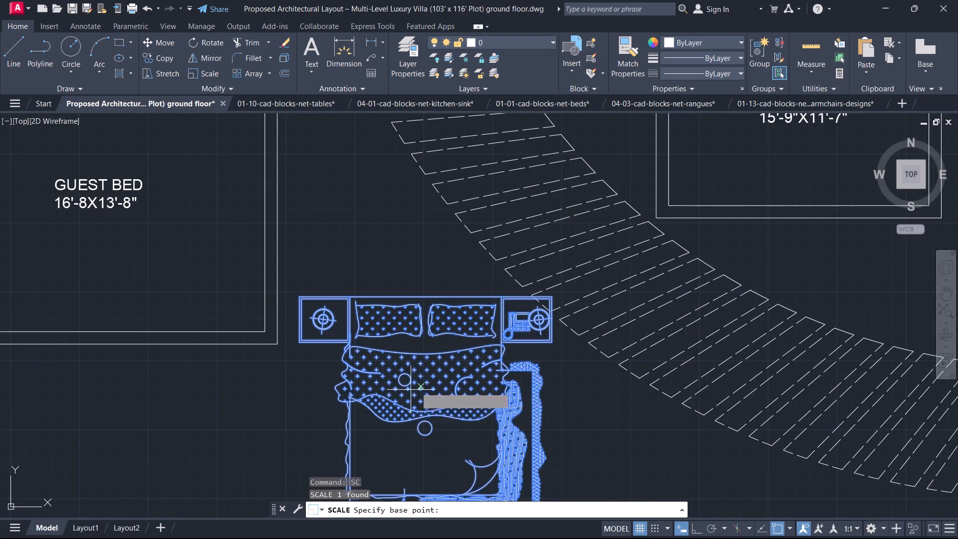
pyautogui.click(405, 401)
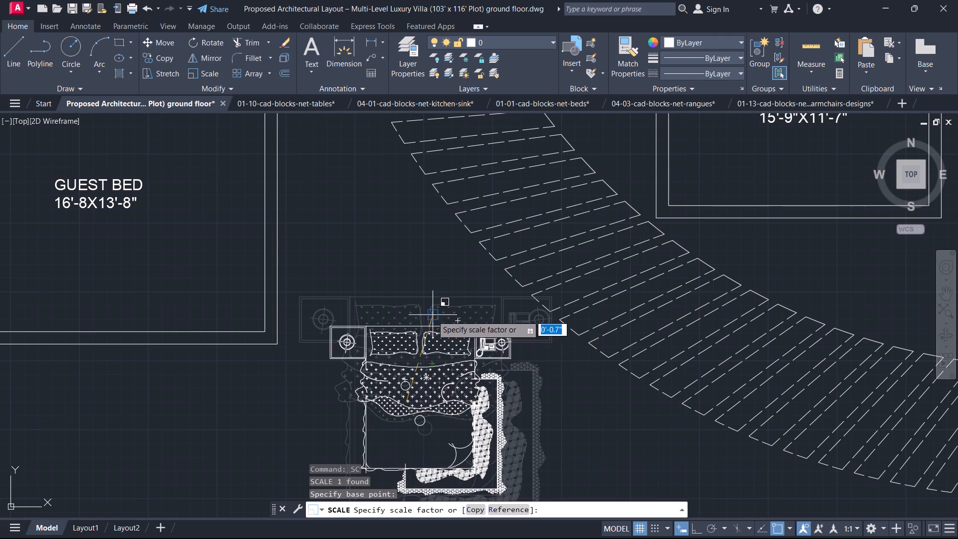
pyautogui.click(432, 315)
# Move the double bed by its headboard's midpoint into the GUEST BED room, just below the wall shared with the DRESS room.
pyautogui.scroll(-4, 445, 339)
pyautogui.scroll(2, 439, 369)
pyautogui.click(438, 369)
pyautogui.click(409, 343)
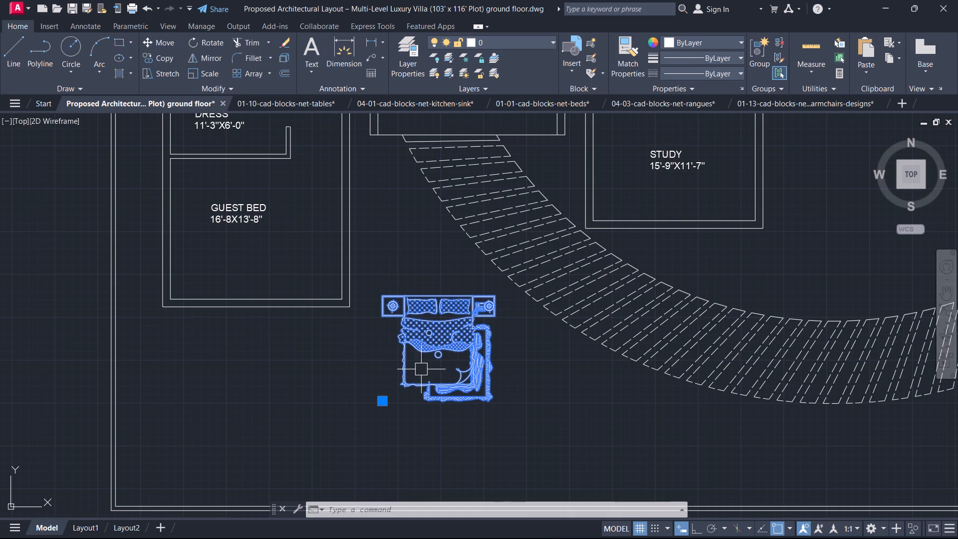
pyautogui.press('m')
pyautogui.press('space')
pyautogui.click(437, 296)
pyautogui.moveTo(371, 275); pyautogui.dragTo(556, 404, button='middle')
pyautogui.scroll(2, 444, 350)
pyautogui.scroll(1, 408, 262)
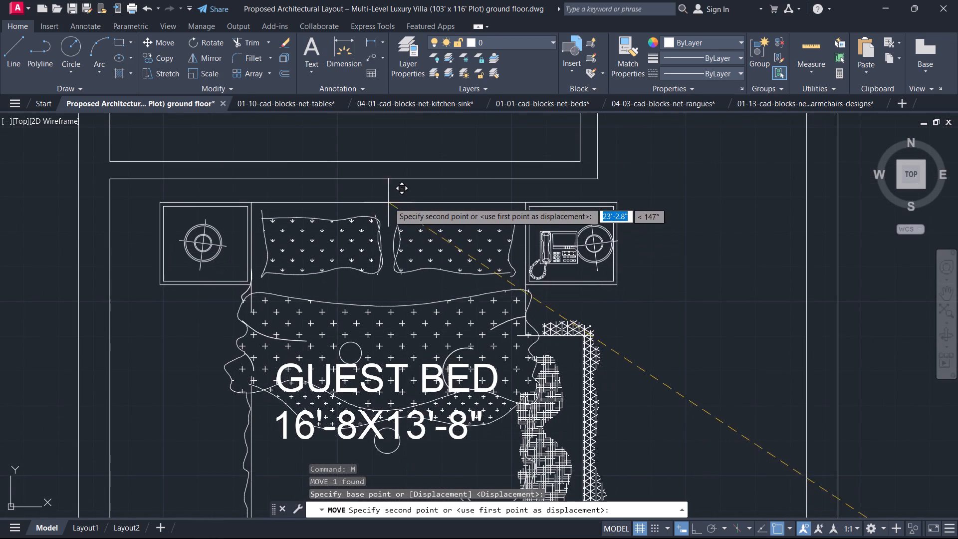
pyautogui.click(390, 195)
pyautogui.press('Escape')
# Move the GUEST BED 16'-8X13'-8" label off the bed into the free space between its foot and the room's bottom wall.
pyautogui.scroll(-2, 387, 382)
pyautogui.moveTo(386, 383); pyautogui.dragTo(442, 296, button='middle')
pyautogui.scroll(2, 433, 326)
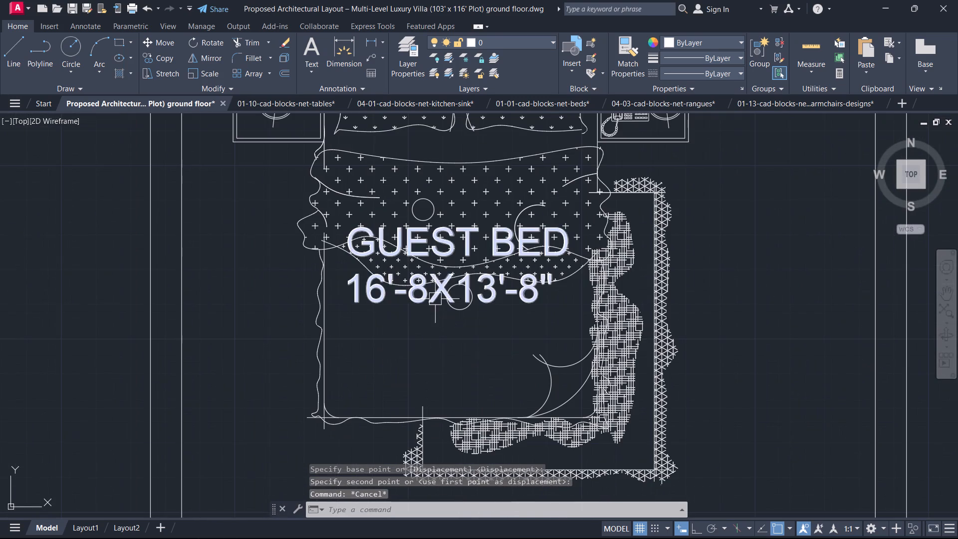
pyautogui.click(435, 296)
pyautogui.write('M')
pyautogui.press('space')
pyautogui.moveTo(436, 304); pyautogui.dragTo(436, 311)
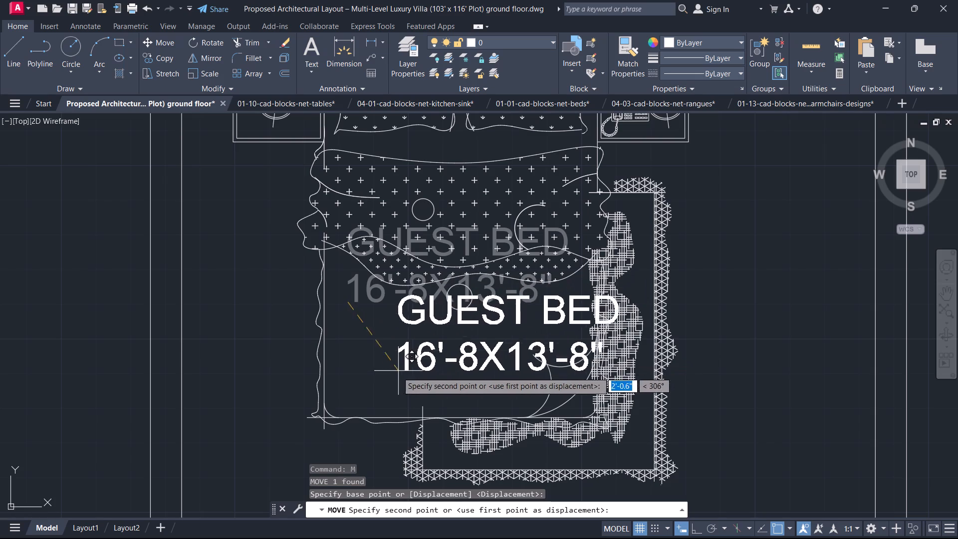
pyautogui.scroll(-3, 414, 463)
pyautogui.moveTo(415, 464); pyautogui.dragTo(433, 370, button='middle')
pyautogui.scroll(2, 406, 397)
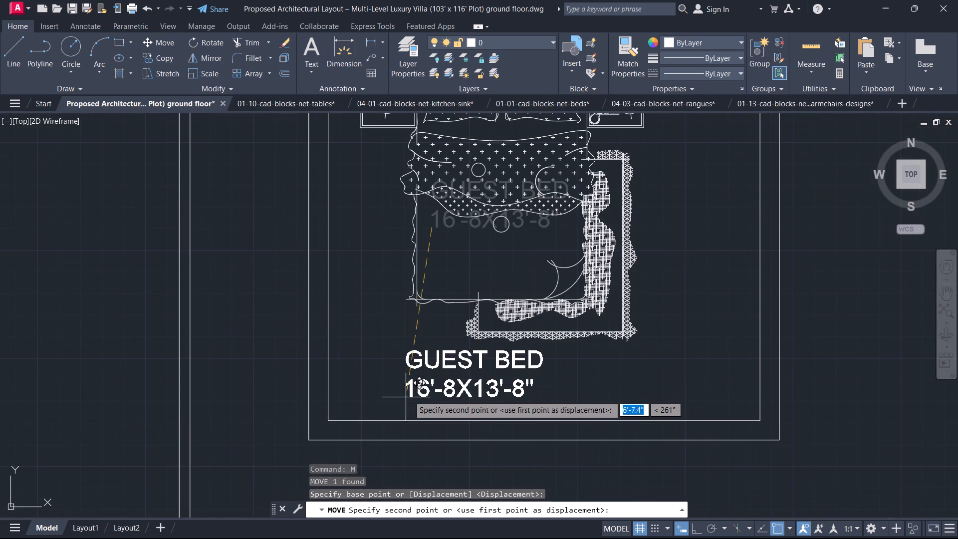
pyautogui.click(436, 399)
pyautogui.press('Escape')
# Examine the furnished guest bedroom and the remaining rooms across the ground floor plan.
pyautogui.scroll(1, 432, 375)
pyautogui.scroll(-1, 435, 371)
pyautogui.moveTo(438, 367); pyautogui.dragTo(280, 414, button='middle')
pyautogui.scroll(-1, 321, 387)
pyautogui.moveTo(342, 356); pyautogui.dragTo(336, 361, button='middle')
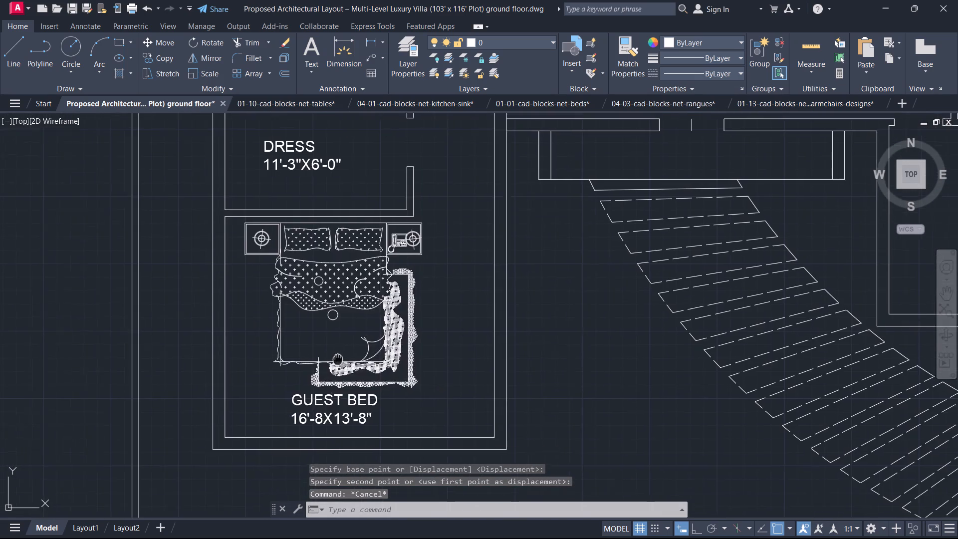
pyautogui.moveTo(336, 361); pyautogui.dragTo(314, 387, button='middle')
pyautogui.scroll(1, 333, 365)
pyautogui.click(384, 348)
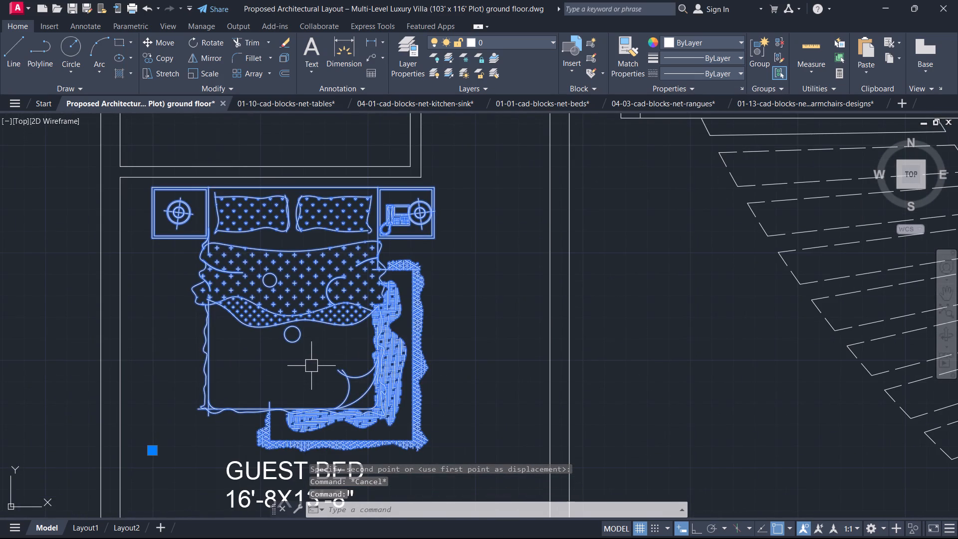
pyautogui.press('Escape')
pyautogui.scroll(-2, 338, 369)
pyautogui.moveTo(338, 369); pyautogui.dragTo(340, 425, button='middle')
pyautogui.scroll(-1, 340, 419)
pyautogui.scroll(1, 343, 347)
pyautogui.middleClick(457, 296)
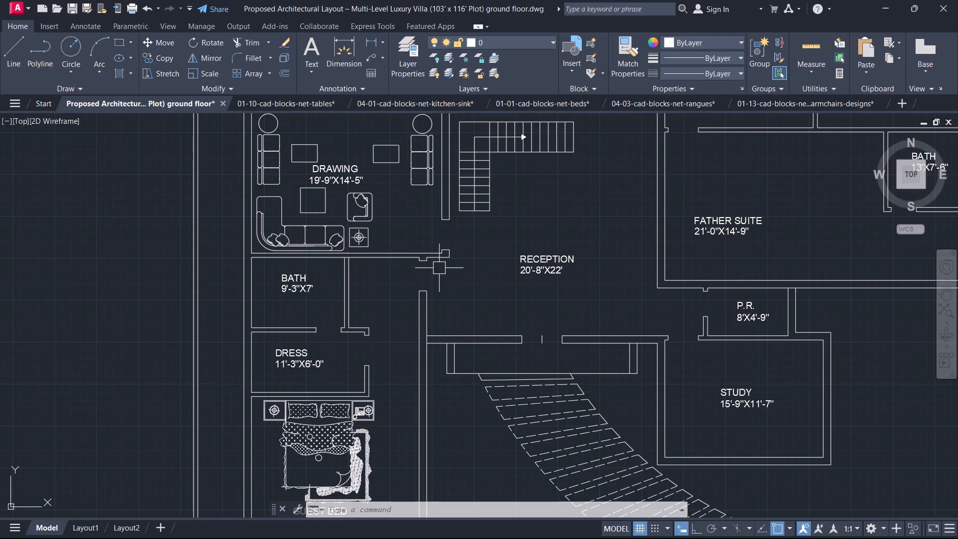
pyautogui.scroll(-1, 445, 279)
pyautogui.middleClick(458, 278)
pyautogui.moveTo(459, 278); pyautogui.dragTo(475, 333, button='middle')
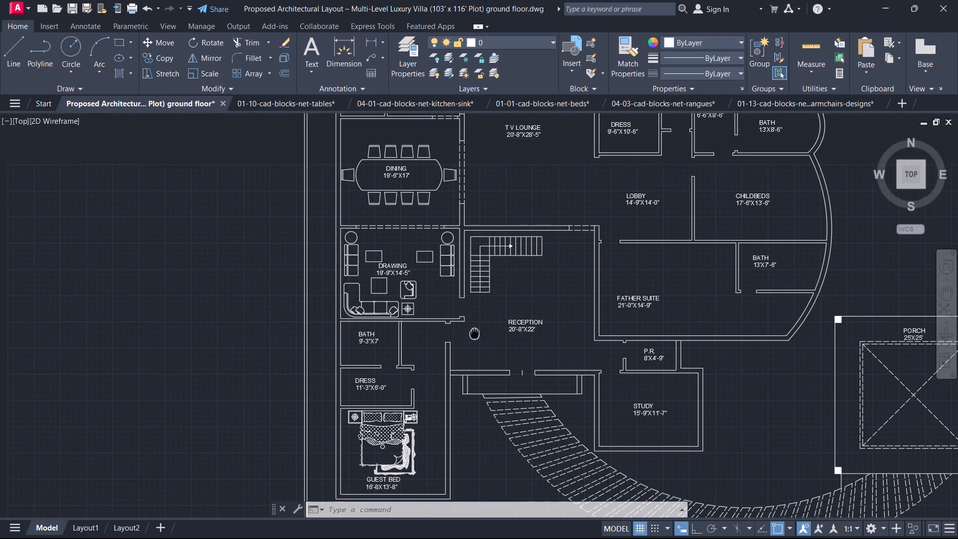
pyautogui.moveTo(475, 333); pyautogui.dragTo(473, 335, button='middle')
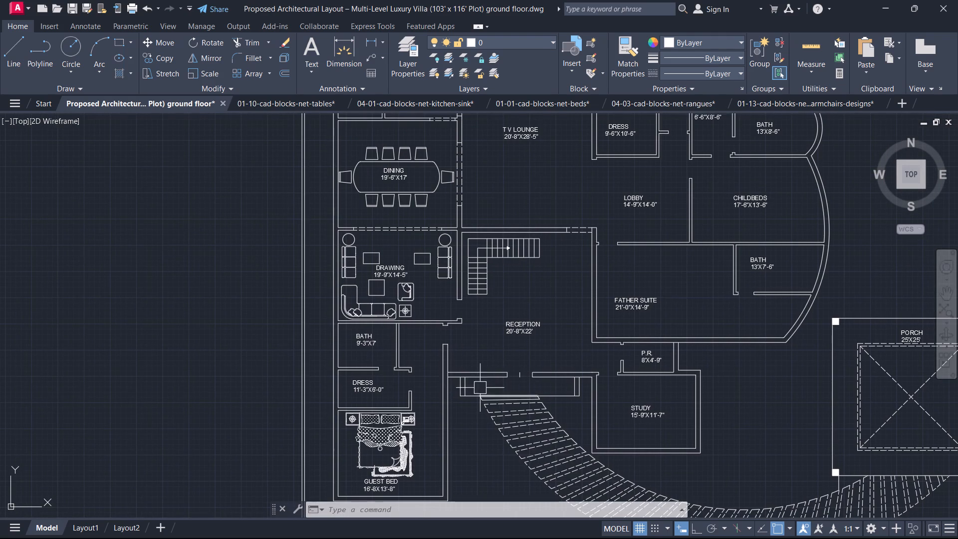
pyautogui.moveTo(465, 380); pyautogui.dragTo(397, 413, button='middle')
pyautogui.scroll(1, 400, 415)
pyautogui.moveTo(539, 383); pyautogui.dragTo(396, 438, button='middle')
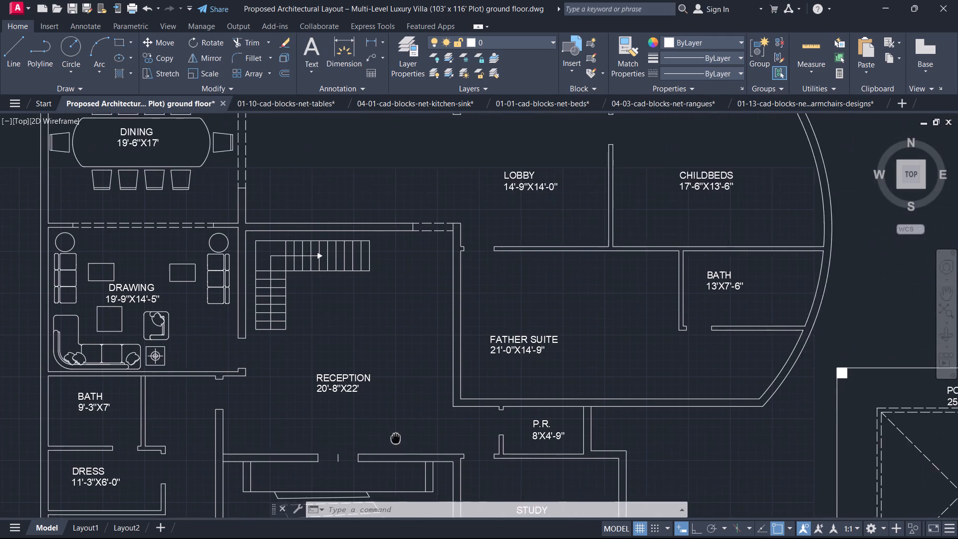
pyautogui.moveTo(396, 438); pyautogui.dragTo(397, 436, button='middle')
pyautogui.scroll(-2, 396, 438)
pyautogui.moveTo(515, 416); pyautogui.dragTo(538, 303, button='middle')
pyautogui.scroll(1, 532, 295)
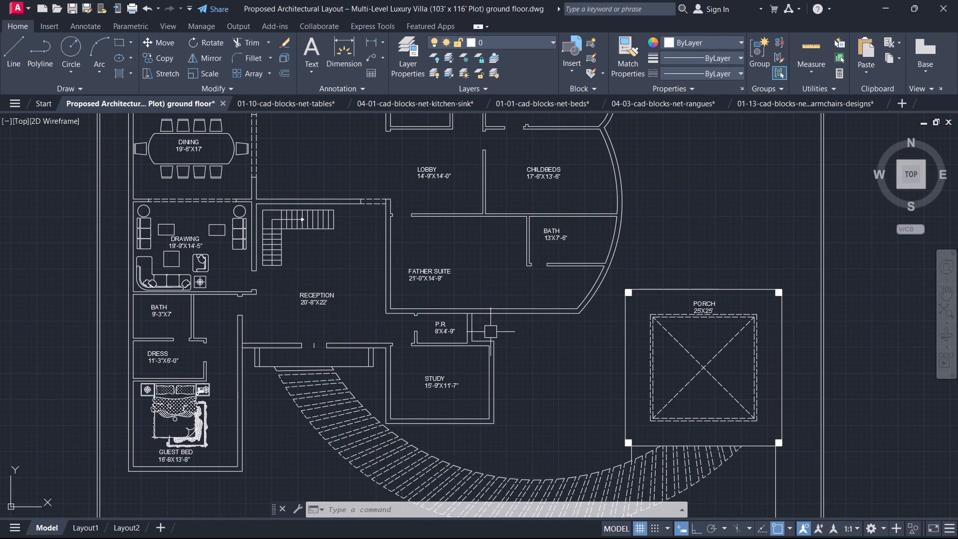
pyautogui.scroll(-2, 448, 311)
pyautogui.moveTo(448, 311); pyautogui.dragTo(479, 368, button='middle')
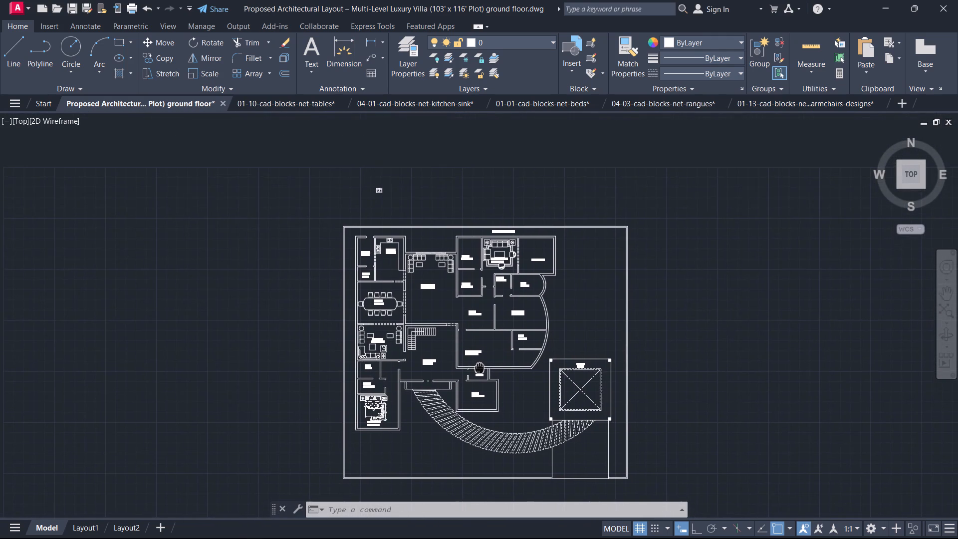
pyautogui.moveTo(479, 368); pyautogui.dragTo(488, 406, button='middle')
pyautogui.scroll(1, 480, 345)
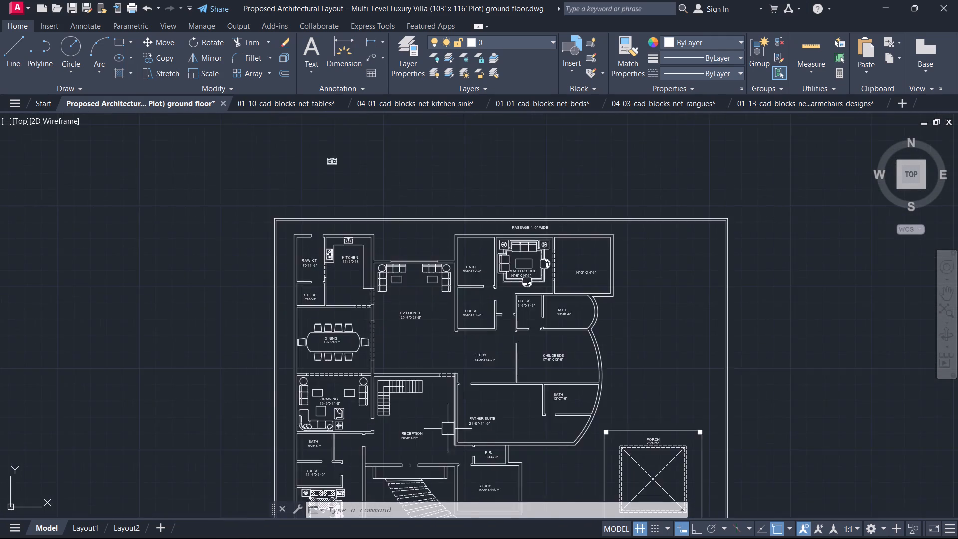
# Copy the double bed from the GUEST BED room into the FATHER SUITE, close to its BATH wall.
pyautogui.scroll(1, 426, 437)
pyautogui.moveTo(426, 437); pyautogui.dragTo(601, 343, button='middle')
pyautogui.scroll(1, 601, 343)
pyautogui.moveTo(414, 451); pyautogui.dragTo(441, 406, button='middle')
pyautogui.scroll(-1, 441, 406)
pyautogui.scroll(1, 402, 452)
pyautogui.click(403, 454)
pyautogui.press('c')
pyautogui.press('o')
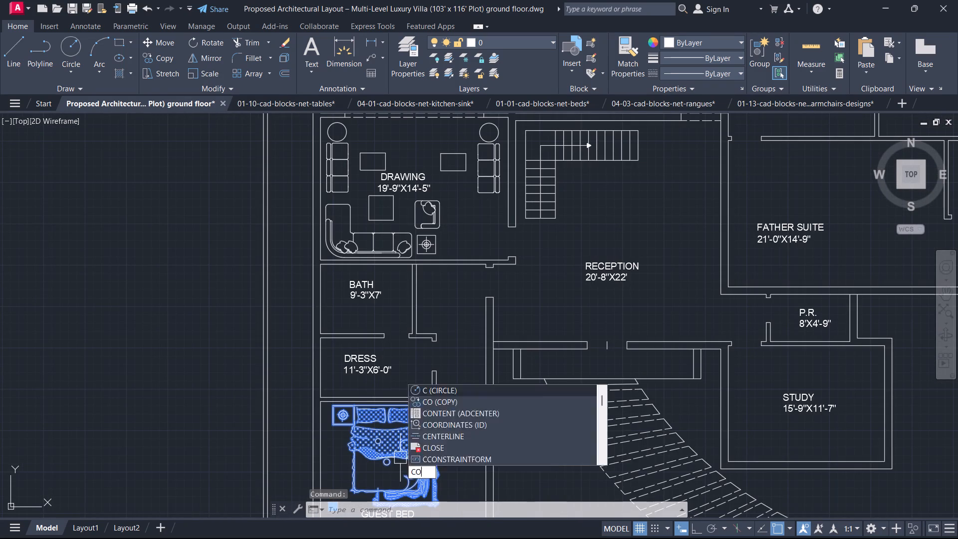
pyautogui.press('space')
pyautogui.moveTo(402, 454); pyautogui.dragTo(416, 451)
pyautogui.scroll(-2, 590, 405)
pyautogui.moveTo(592, 404); pyautogui.dragTo(448, 416, button='middle')
pyautogui.scroll(3, 599, 346)
pyautogui.scroll(1, 502, 317)
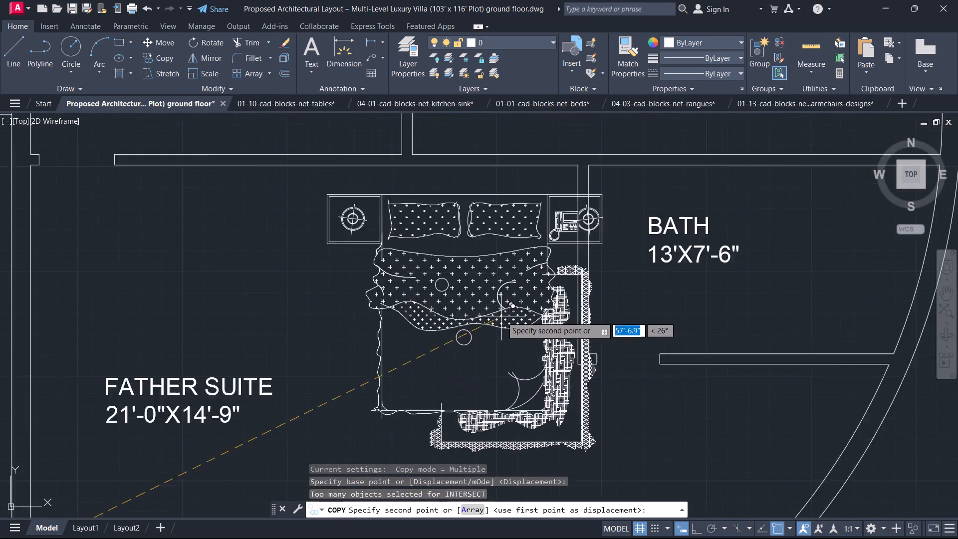
pyautogui.scroll(1, 501, 316)
pyautogui.click(453, 318)
pyautogui.press('Escape')
# Move the FATHER SUITE bed closer to the wall behind its headboard and slightly away from the BATH wall.
pyautogui.scroll(-2, 456, 330)
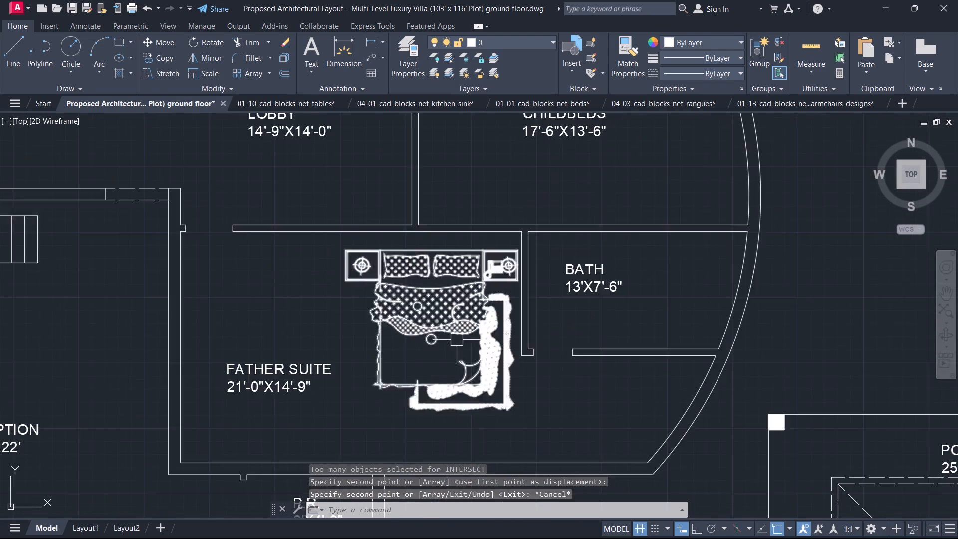
pyautogui.scroll(-1, 457, 340)
pyautogui.moveTo(457, 342); pyautogui.dragTo(492, 382, button='middle')
pyautogui.click(469, 378)
pyautogui.scroll(1, 469, 381)
pyautogui.press('m')
pyautogui.press('space')
pyautogui.scroll(2, 470, 384)
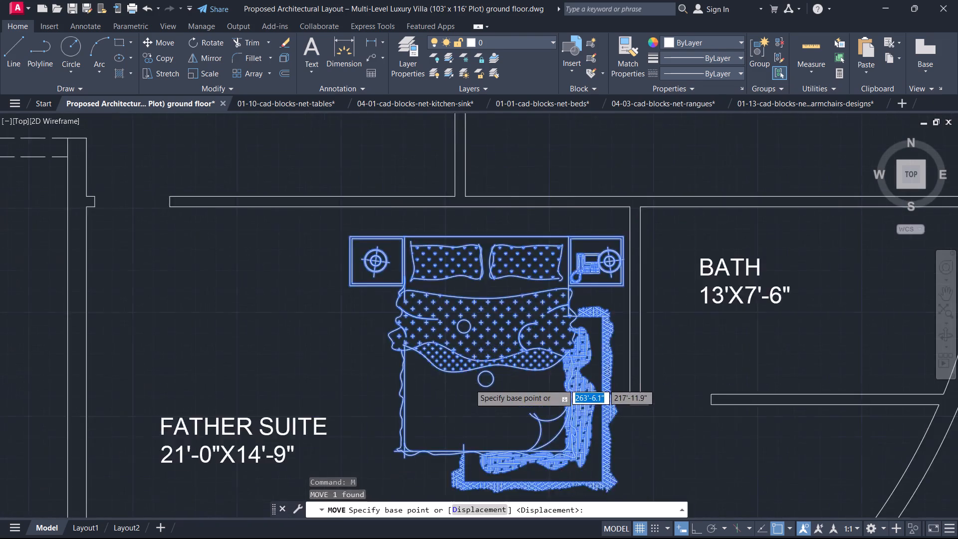
pyautogui.scroll(1, 470, 384)
pyautogui.click(476, 396)
pyautogui.scroll(-1, 475, 355)
pyautogui.moveTo(477, 357); pyautogui.dragTo(489, 457, button='middle')
pyautogui.click(473, 452)
pyautogui.press('Escape')
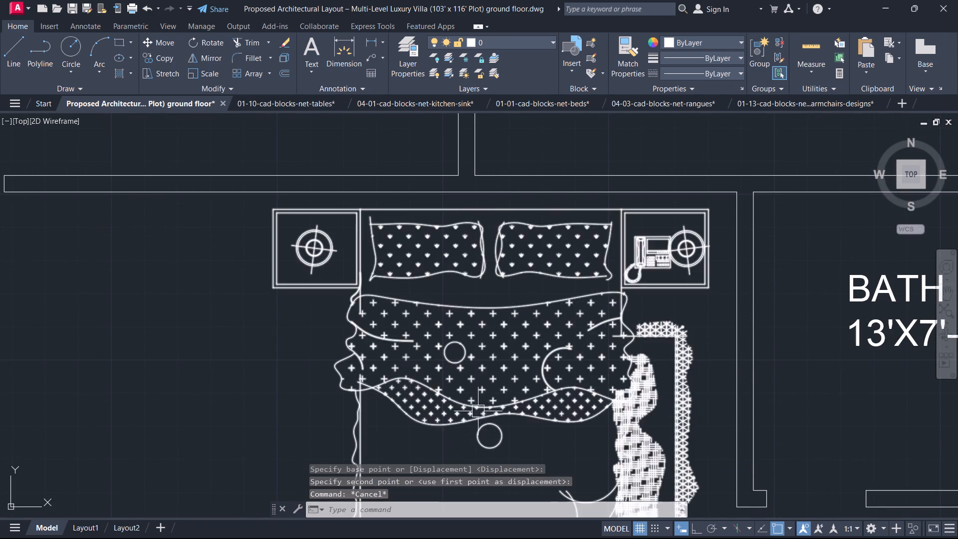
# Copy the FATHER SUITE bed into the 14'-3"X14'-6" room beside the MASTER SUITE, with its headboard near the upper wall.
pyautogui.click(482, 405)
pyautogui.press('c')
pyautogui.press('o')
pyautogui.press('space')
pyautogui.click(494, 411)
pyautogui.scroll(-6, 507, 407)
pyautogui.moveTo(508, 411); pyautogui.dragTo(522, 442, button='middle')
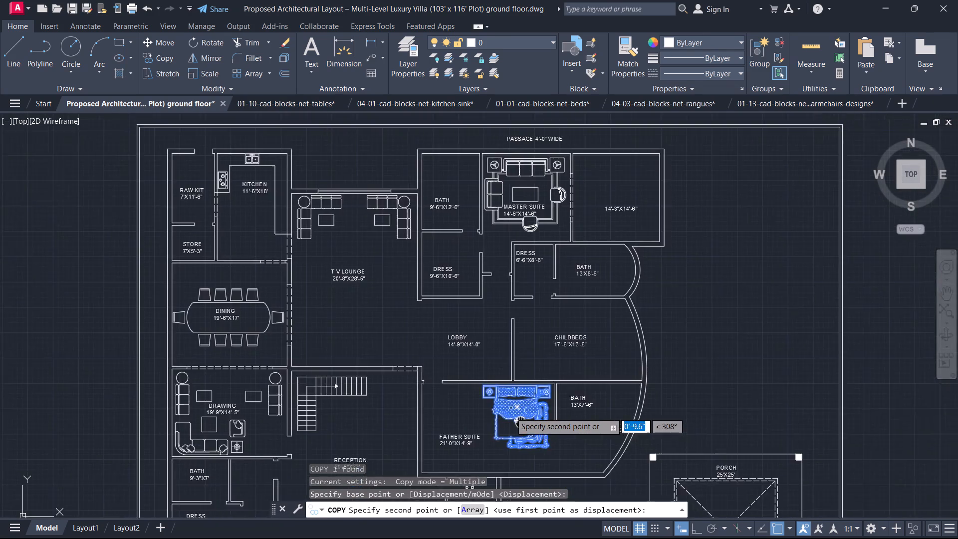
pyautogui.moveTo(522, 442); pyautogui.dragTo(490, 538, button='middle')
pyautogui.scroll(4, 569, 320)
pyautogui.click(610, 361)
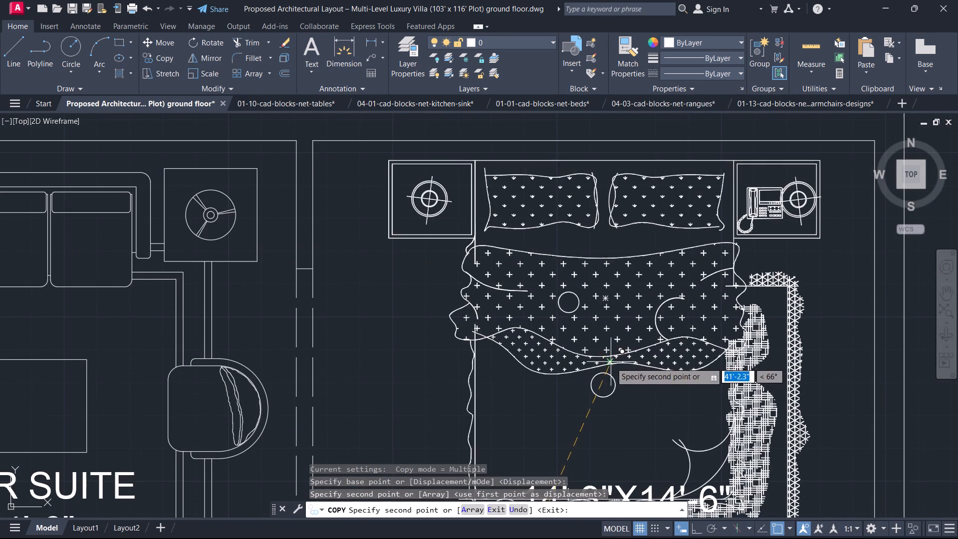
pyautogui.press('Escape')
# Move the 14'-3"X14'-6" label straight down off the copied bed into the free space below its foot.
pyautogui.scroll(-2, 605, 373)
pyautogui.moveTo(587, 390); pyautogui.dragTo(574, 325, button='middle')
pyautogui.scroll(4, 587, 390)
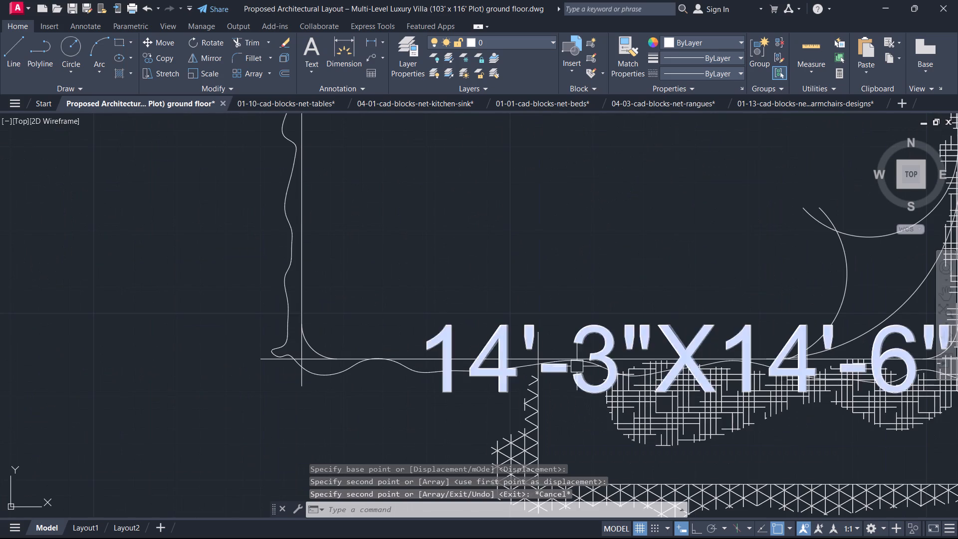
pyautogui.click(602, 343)
pyautogui.write('M')
pyautogui.press('space')
pyautogui.moveTo(600, 339); pyautogui.dragTo(603, 350)
pyautogui.scroll(-2, 566, 413)
pyautogui.moveTo(558, 399); pyautogui.dragTo(518, 194, button='middle')
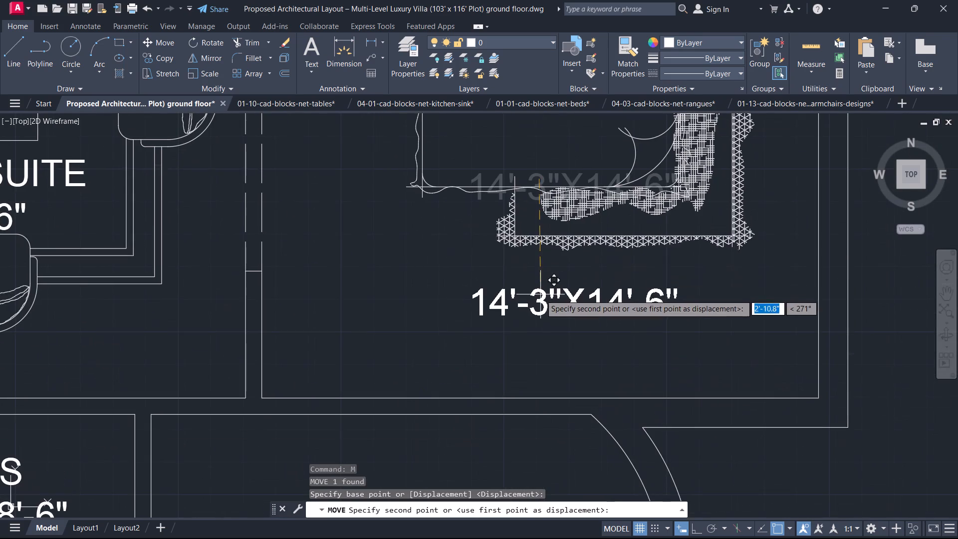
pyautogui.click(536, 290)
pyautogui.press('Escape')
# Draw a horizontal line from wall to wall across the upper part of the BATH 9'-6"X12'-6" beside the MASTER SUITE.
pyautogui.scroll(-3, 505, 297)
pyautogui.moveTo(505, 297); pyautogui.dragTo(696, 304, button='middle')
pyautogui.scroll(1, 619, 288)
pyautogui.moveTo(481, 282); pyautogui.dragTo(622, 285, button='middle')
pyautogui.scroll(-3, 603, 288)
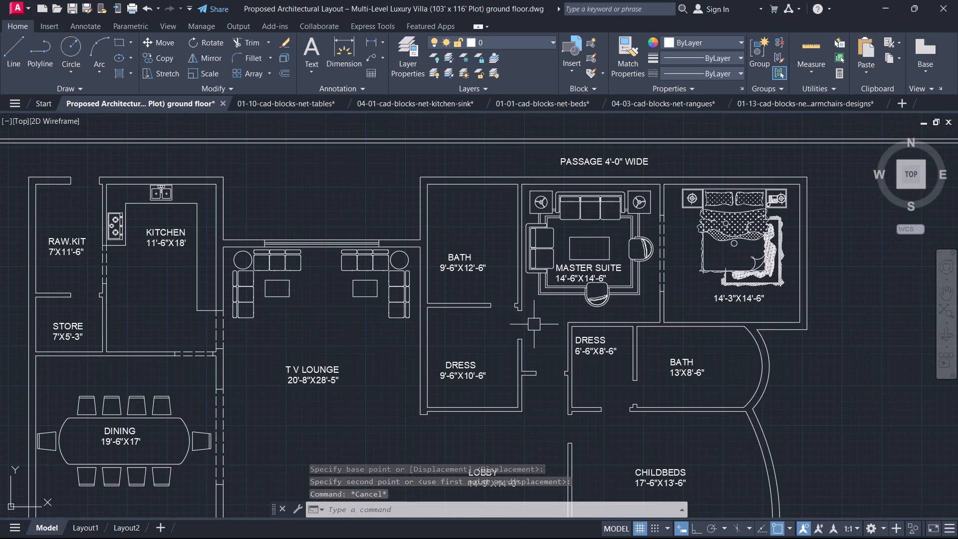
pyautogui.scroll(1, 475, 264)
pyautogui.press('l')
pyautogui.press('space')
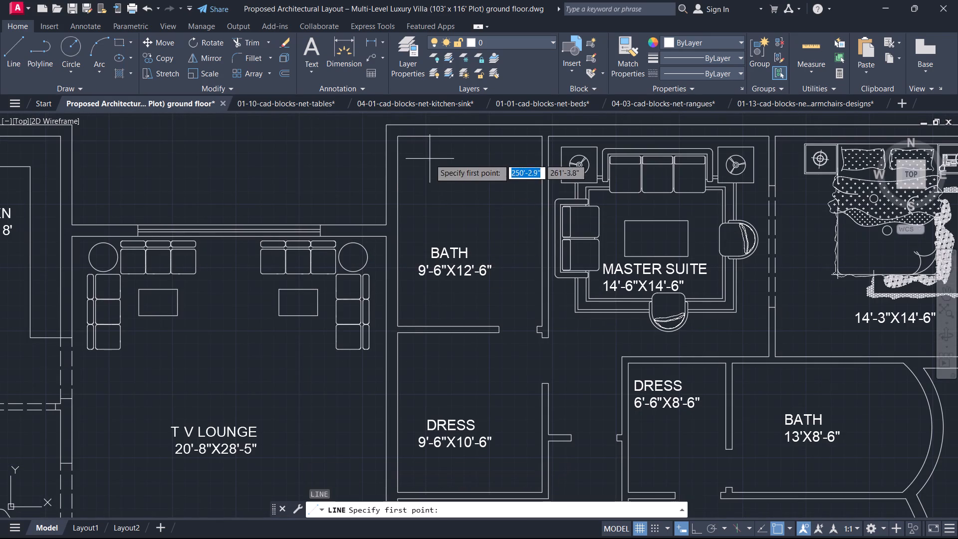
pyautogui.click(402, 181)
pyautogui.click(542, 181)
pyautogui.press('Escape')
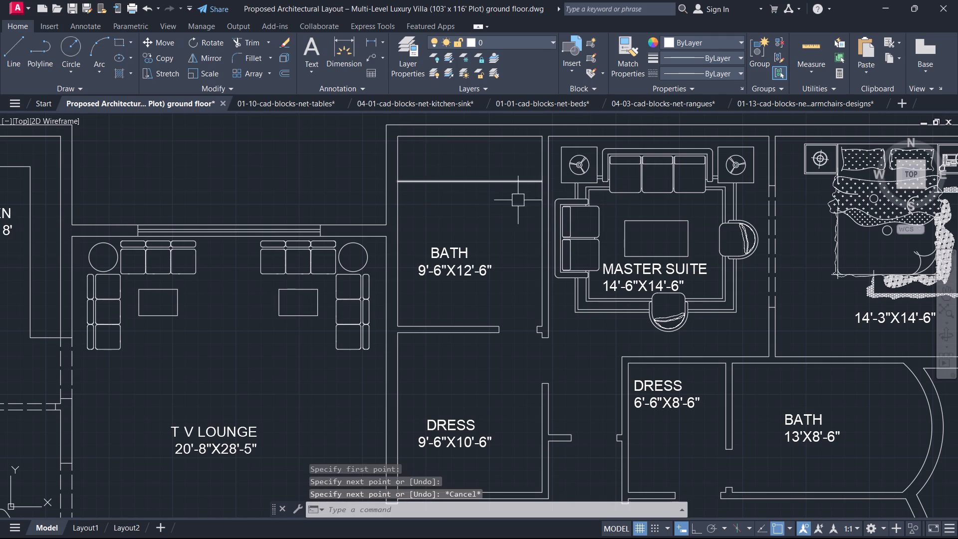
# Offset the new line and the bath's upper, right and left wall lines 2" inward to form an inner bathtub outline.
pyautogui.press('o')
pyautogui.press('space')
pyautogui.press('2')
pyautogui.press('Return')
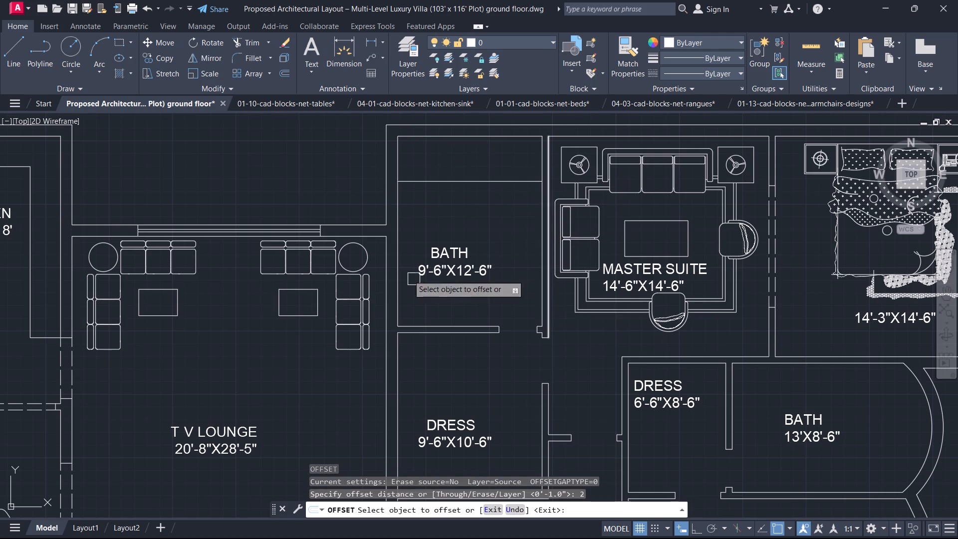
pyautogui.click(516, 185)
pyautogui.click(508, 157)
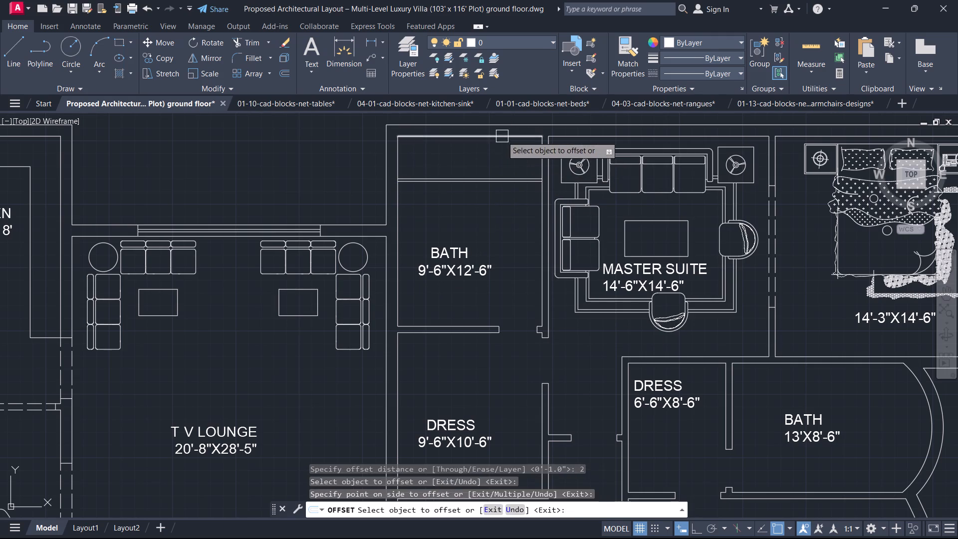
pyautogui.click(502, 136)
pyautogui.click(504, 158)
pyautogui.click(539, 163)
pyautogui.click(507, 163)
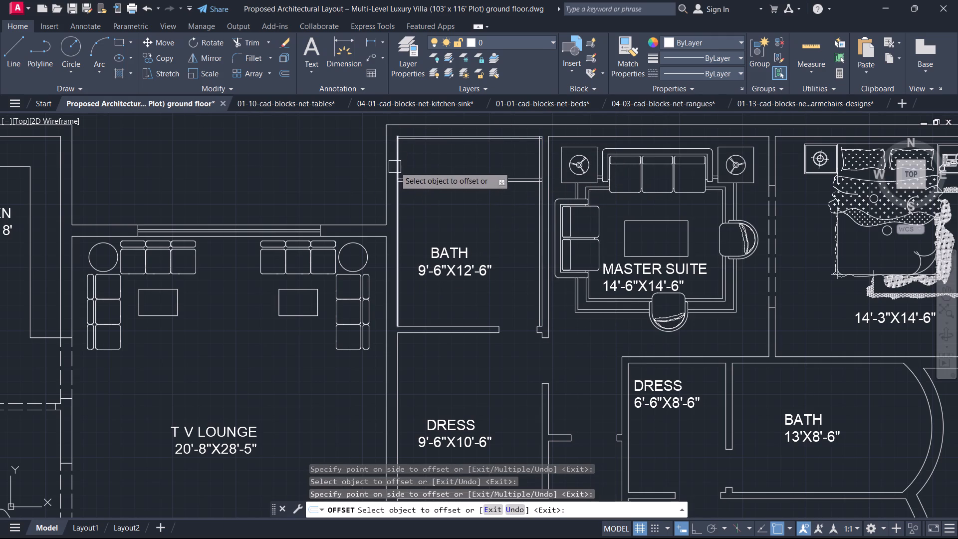
pyautogui.click(397, 165)
pyautogui.click(446, 154)
pyautogui.press('Escape')
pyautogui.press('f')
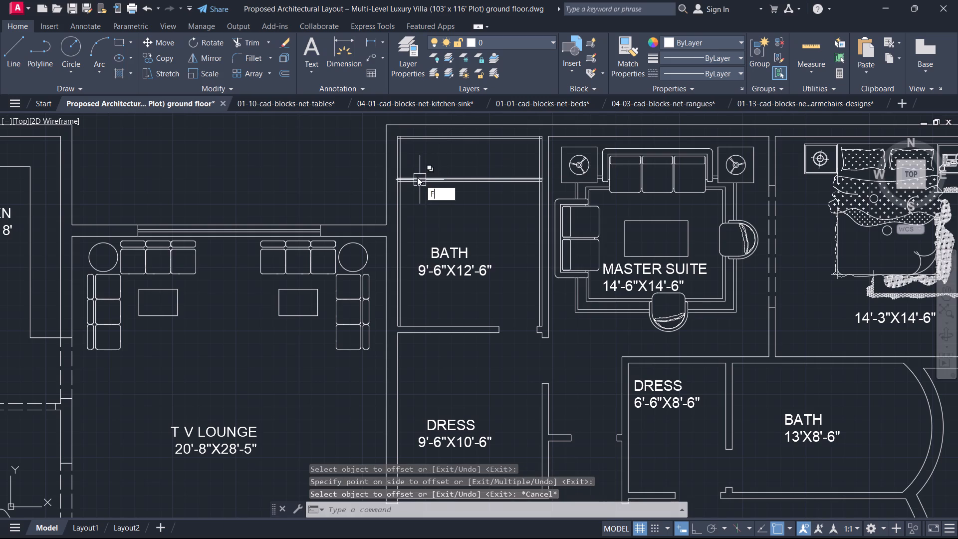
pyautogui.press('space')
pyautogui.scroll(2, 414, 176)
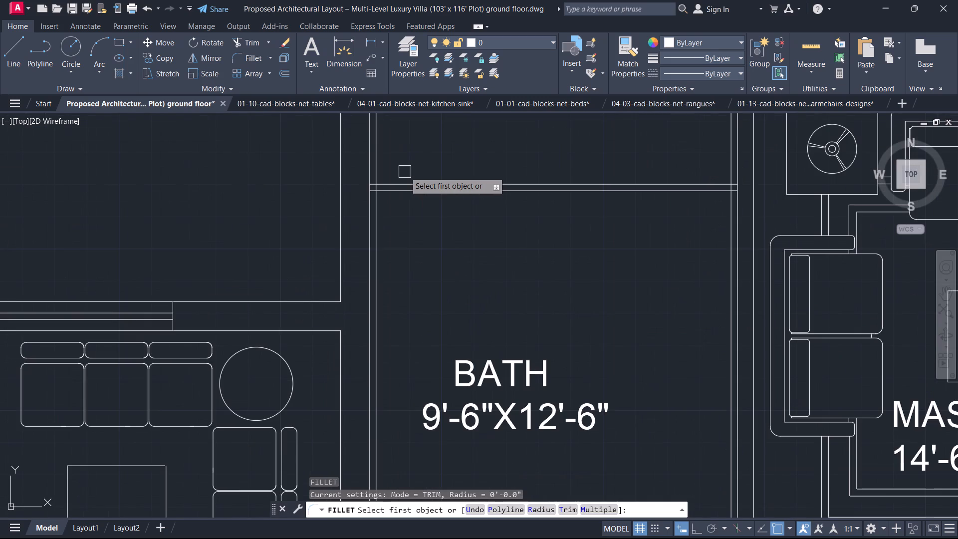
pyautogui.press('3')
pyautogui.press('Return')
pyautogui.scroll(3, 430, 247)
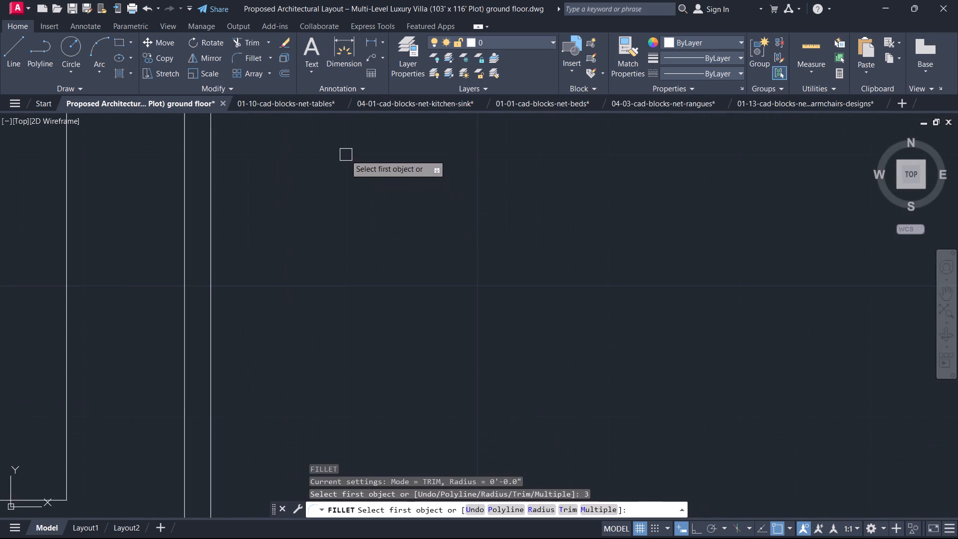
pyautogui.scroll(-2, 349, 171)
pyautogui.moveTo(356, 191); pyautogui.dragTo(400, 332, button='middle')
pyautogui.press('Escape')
# Fillet the two left corners of the inner bathtub outline with a 3" radius.
pyautogui.write('F R')
pyautogui.press('space')
pyautogui.press('3')
pyautogui.press('Return')
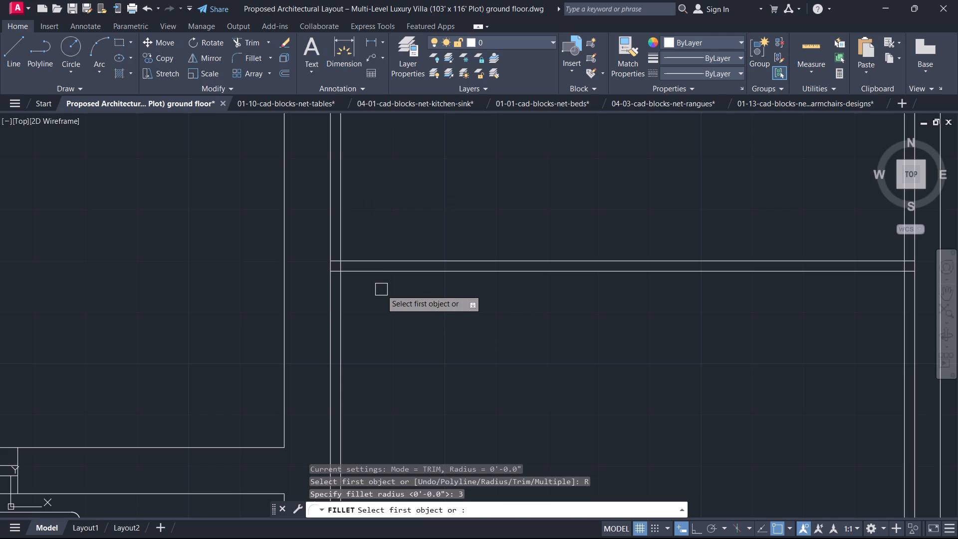
pyautogui.click(344, 217)
pyautogui.click(369, 258)
pyautogui.scroll(-2, 385, 242)
pyautogui.moveTo(385, 242); pyautogui.dragTo(323, 315, button='middle')
pyautogui.scroll(2, 308, 265)
pyautogui.press('space')
pyautogui.click(304, 270)
pyautogui.click(320, 254)
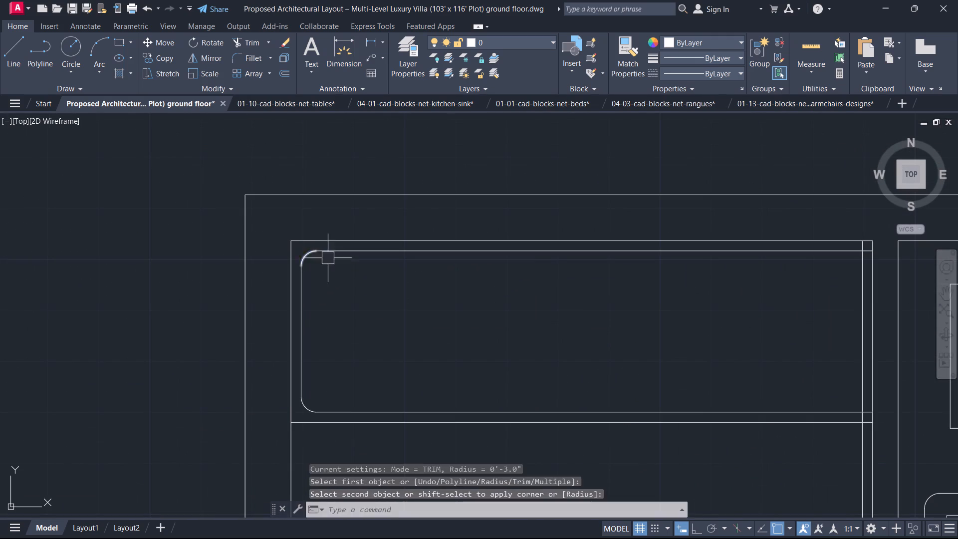
# Fillet the two right corners of the inner bathtub outline with the same 3" radius.
pyautogui.press('space')
pyautogui.click(798, 254)
pyautogui.moveTo(861, 290); pyautogui.dragTo(863, 295)
pyautogui.press('space')
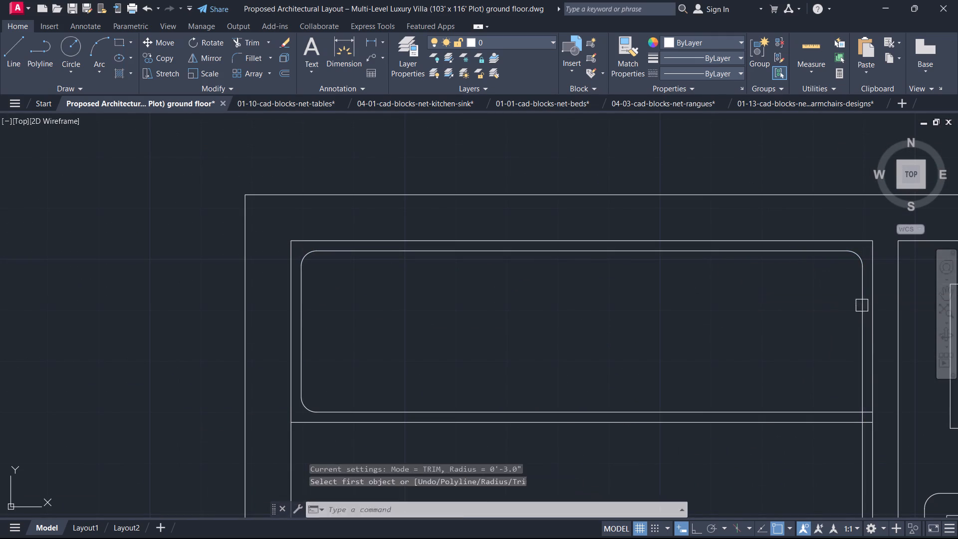
pyautogui.click(862, 307)
pyautogui.click(844, 413)
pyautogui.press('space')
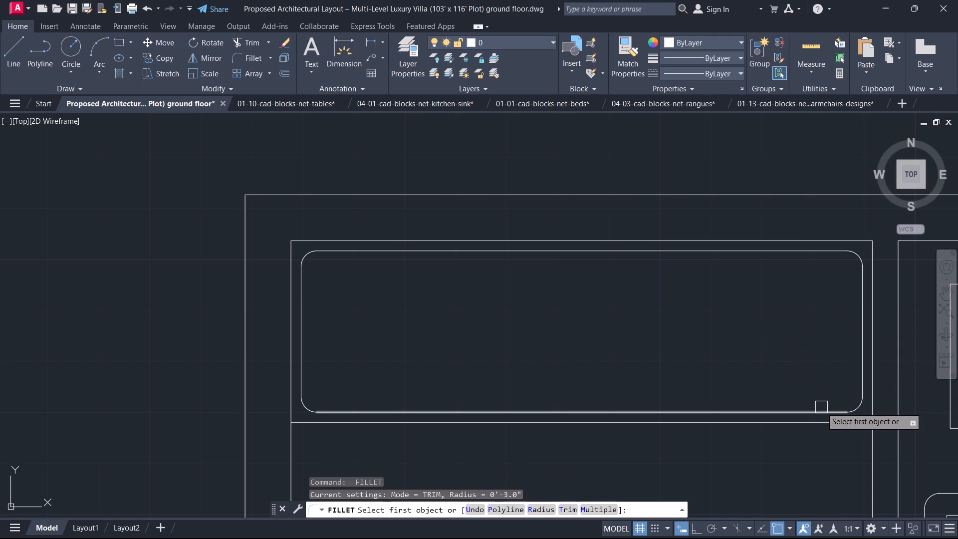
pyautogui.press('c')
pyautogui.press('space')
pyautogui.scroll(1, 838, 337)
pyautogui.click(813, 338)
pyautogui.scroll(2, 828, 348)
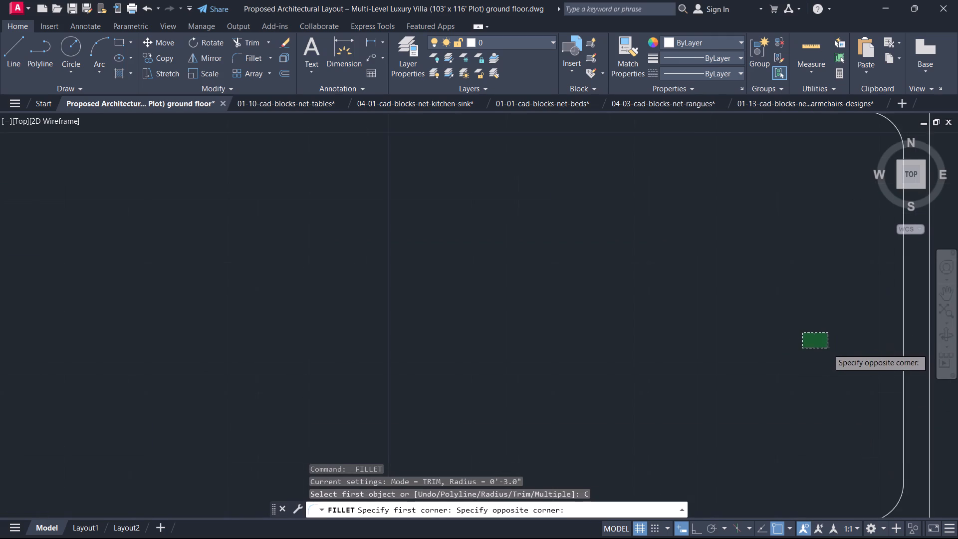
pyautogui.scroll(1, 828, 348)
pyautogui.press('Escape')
# Draw a small drain circle inside the bathtub near its right end.
pyautogui.press('c')
pyautogui.press('space')
pyautogui.click(811, 315)
pyautogui.click(845, 335)
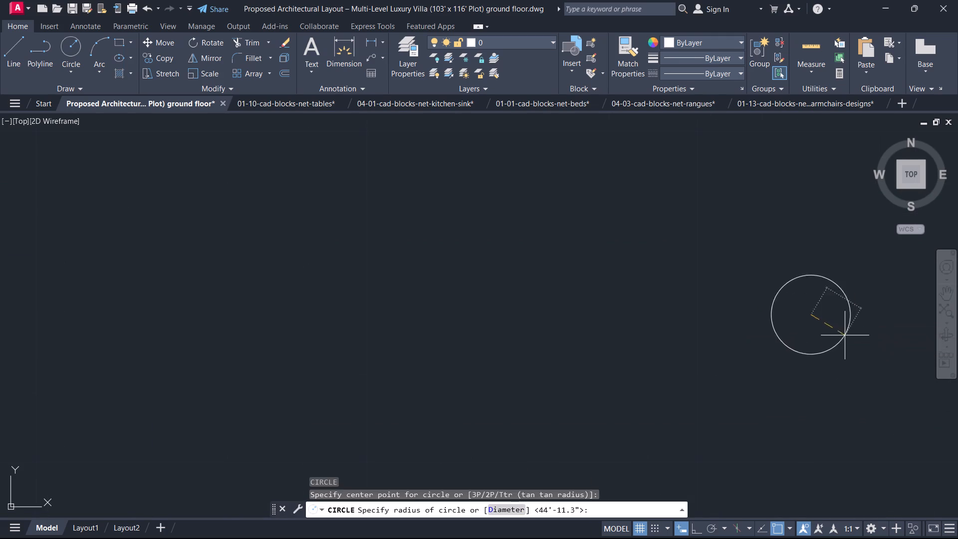
pyautogui.press('Escape')
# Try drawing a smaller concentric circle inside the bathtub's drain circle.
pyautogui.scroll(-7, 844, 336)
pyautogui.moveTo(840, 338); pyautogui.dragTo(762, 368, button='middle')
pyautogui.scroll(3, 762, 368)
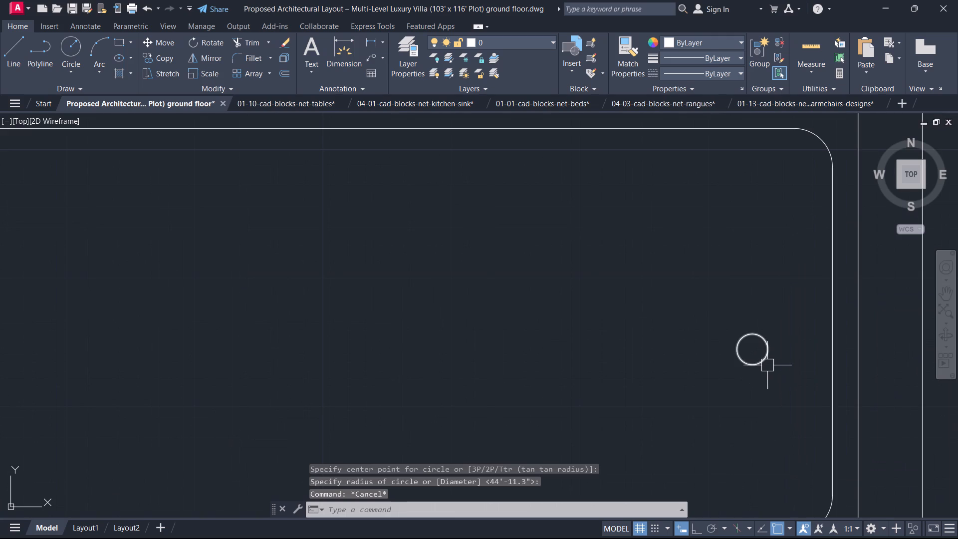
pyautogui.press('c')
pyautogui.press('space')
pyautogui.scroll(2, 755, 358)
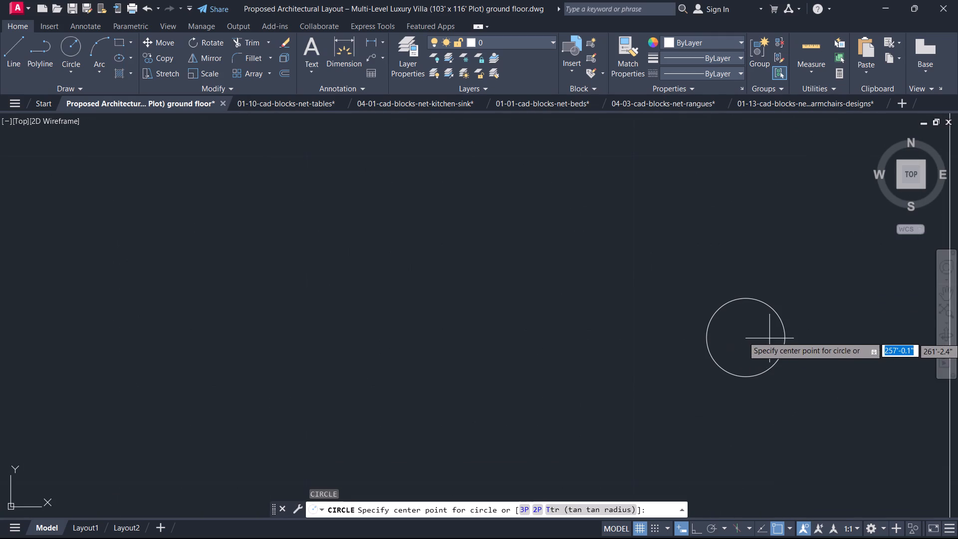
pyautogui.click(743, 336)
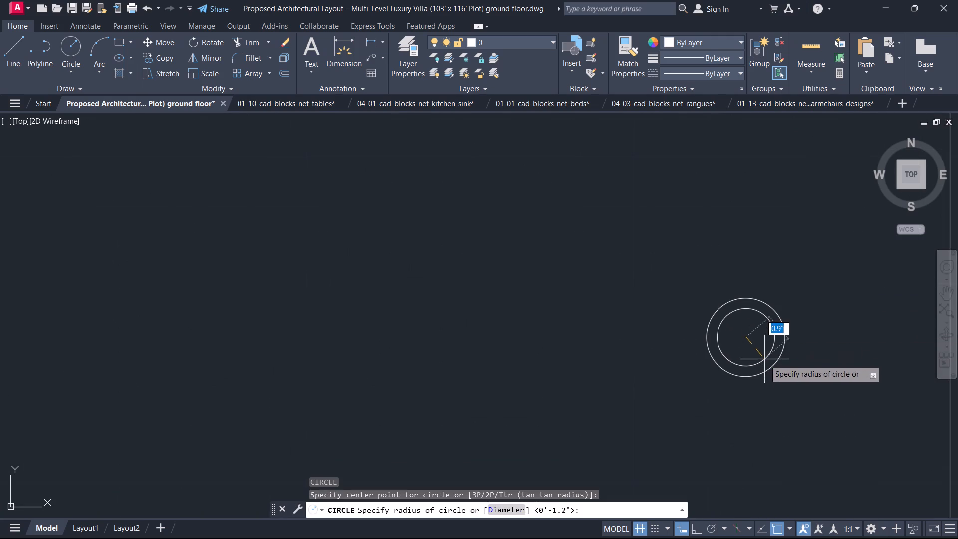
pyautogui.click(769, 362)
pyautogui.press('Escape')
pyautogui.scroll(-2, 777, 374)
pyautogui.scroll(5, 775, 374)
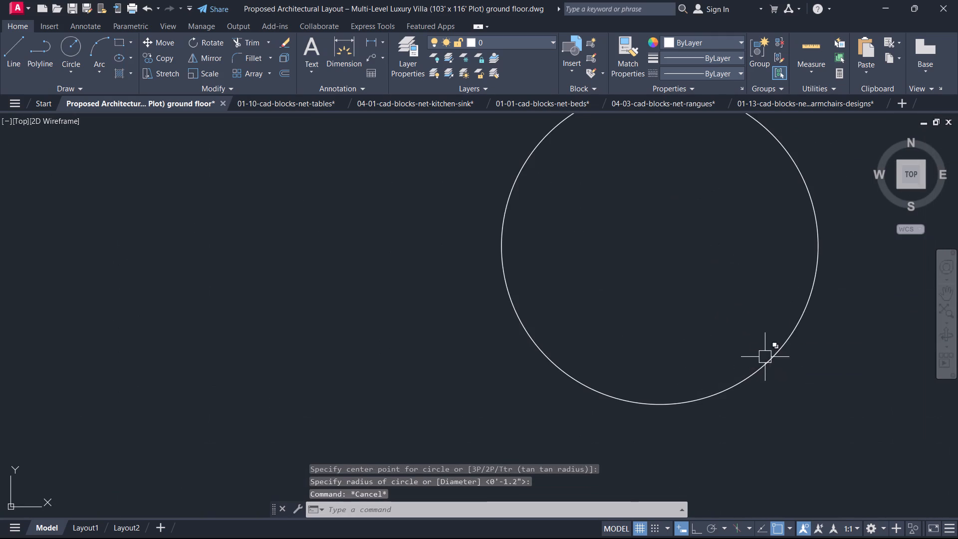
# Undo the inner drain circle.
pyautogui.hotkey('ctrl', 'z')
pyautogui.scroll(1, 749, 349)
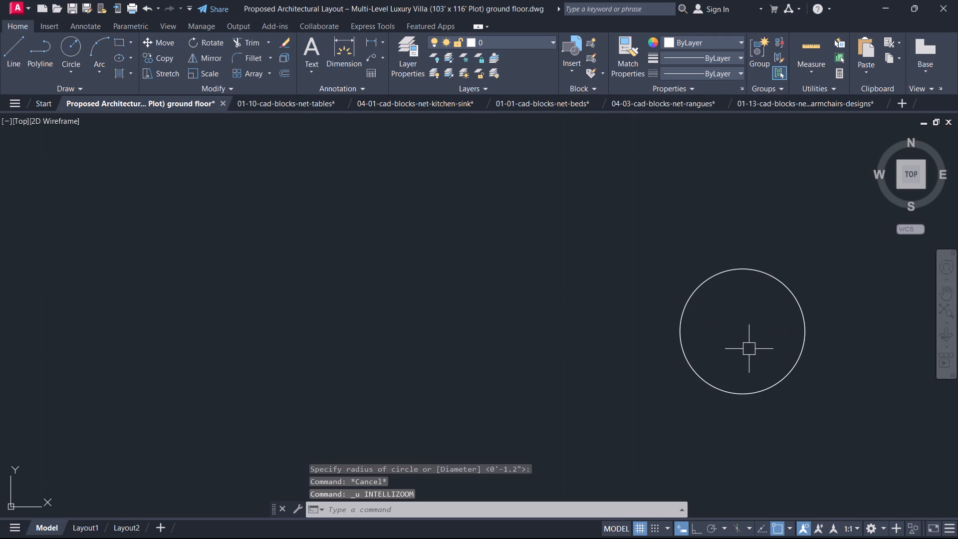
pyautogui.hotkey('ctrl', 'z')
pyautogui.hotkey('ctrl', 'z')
# Draw a smaller circle inside the bathtub's drain circle, sharing its centre.
pyautogui.scroll(1, 752, 355)
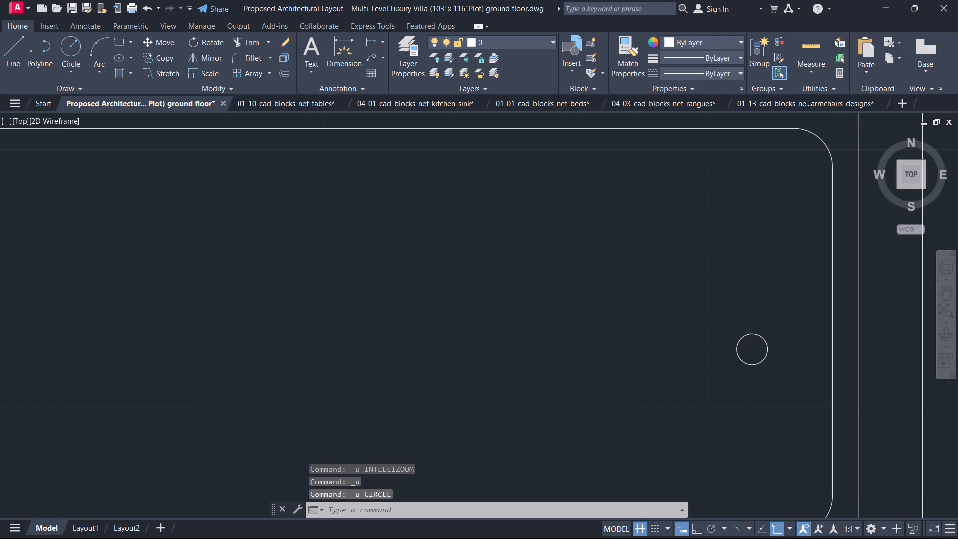
pyautogui.scroll(2, 752, 355)
pyautogui.click(746, 360)
pyautogui.click(606, 402)
pyautogui.press('Escape')
pyautogui.click(695, 369)
pyautogui.press('Escape')
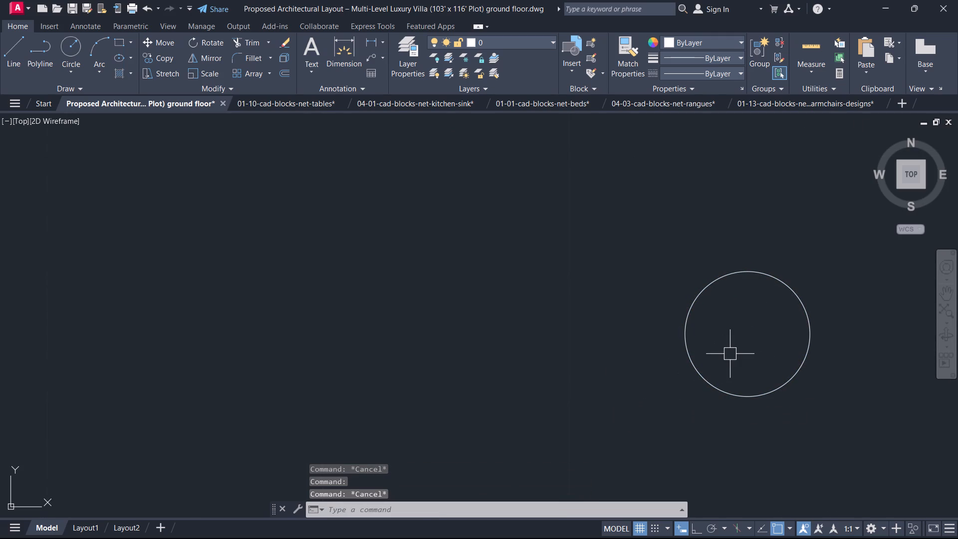
pyautogui.write('C')
pyautogui.press('space')
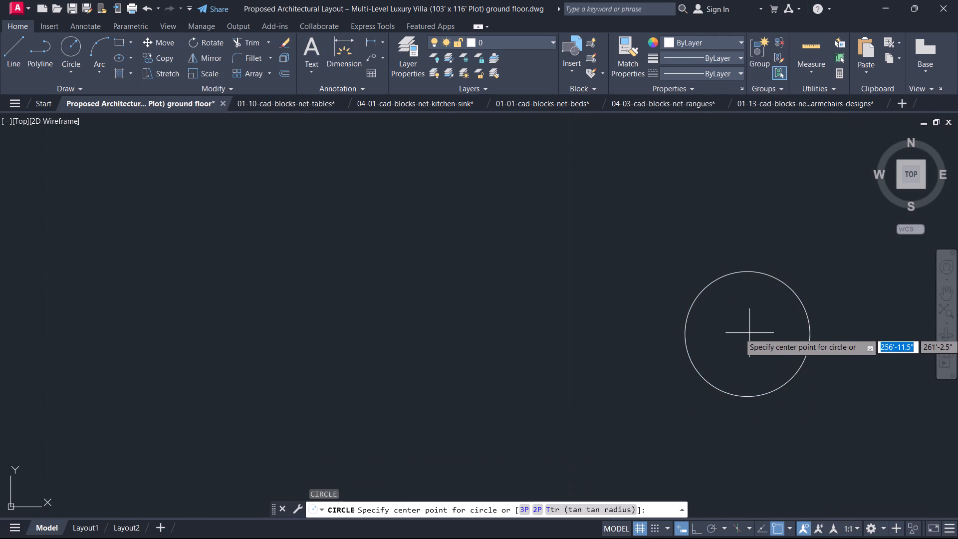
pyautogui.click(747, 330)
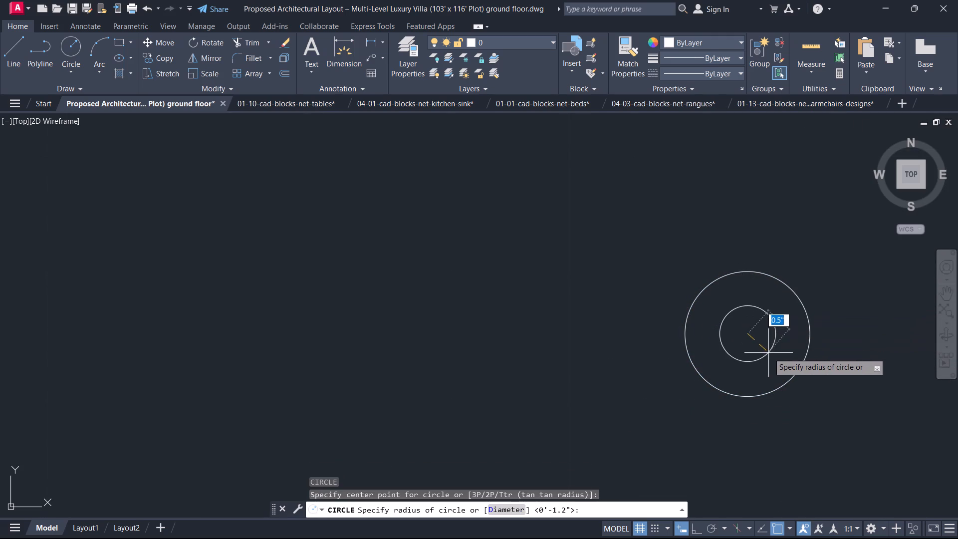
pyautogui.click(777, 364)
pyautogui.press('Escape')
pyautogui.scroll(-5, 749, 361)
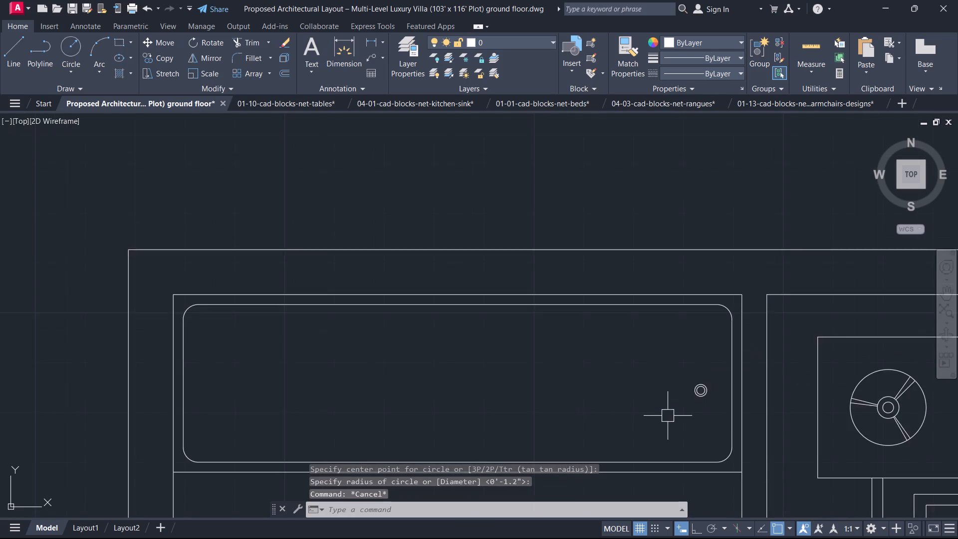
# Insert the Toilet - Imperial block from the tool palettes in the open space above the T V Lounge.
pyautogui.scroll(-2, 660, 417)
pyautogui.moveTo(656, 422); pyautogui.dragTo(718, 336, button='middle')
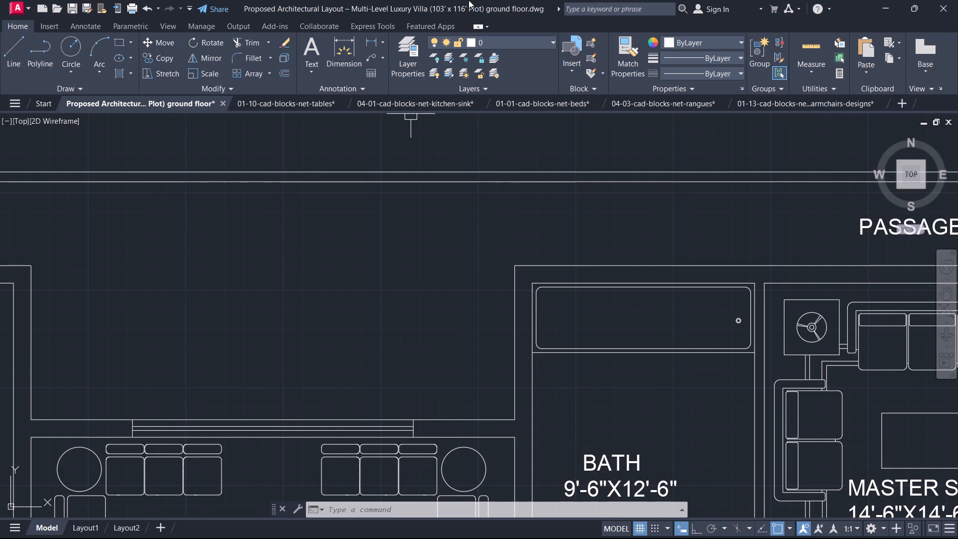
pyautogui.scroll(-3, 496, 326)
pyautogui.moveTo(500, 331); pyautogui.dragTo(454, 237, button='middle')
pyautogui.scroll(1, 471, 269)
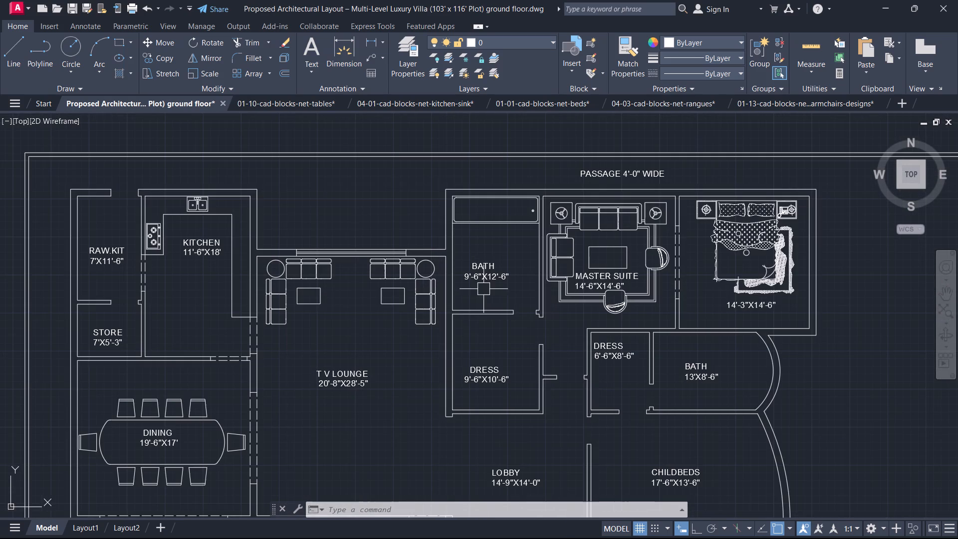
pyautogui.scroll(1, 483, 289)
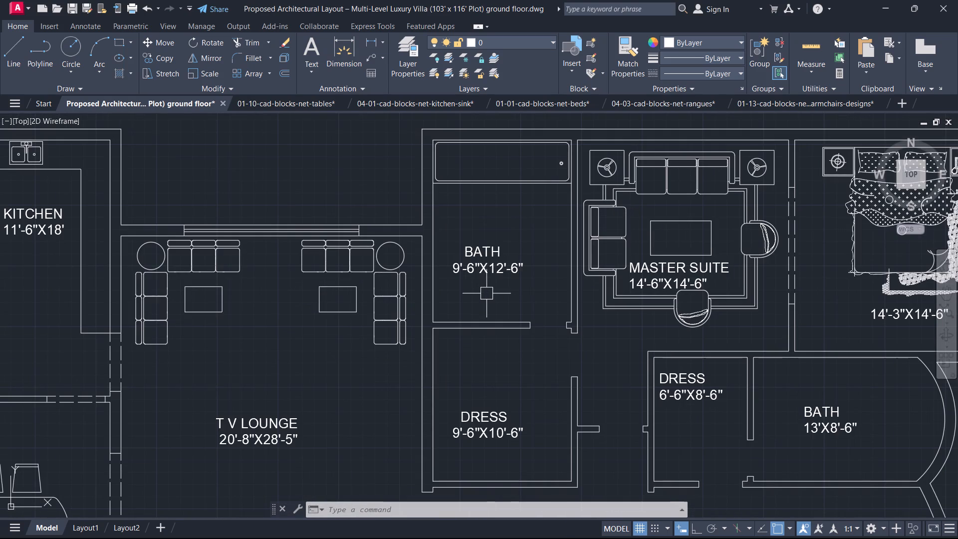
pyautogui.moveTo(481, 294); pyautogui.dragTo(487, 302, button='middle')
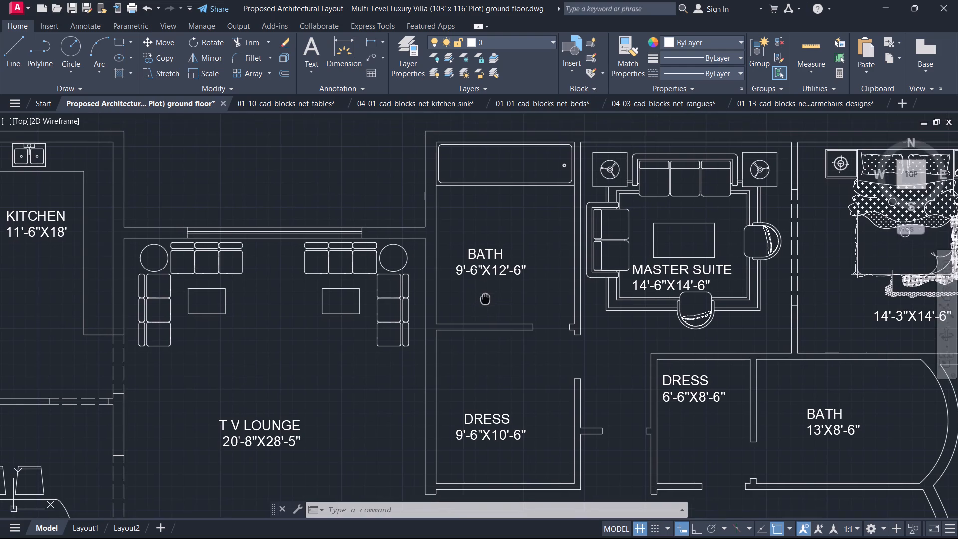
pyautogui.moveTo(487, 302); pyautogui.dragTo(490, 312, button='middle')
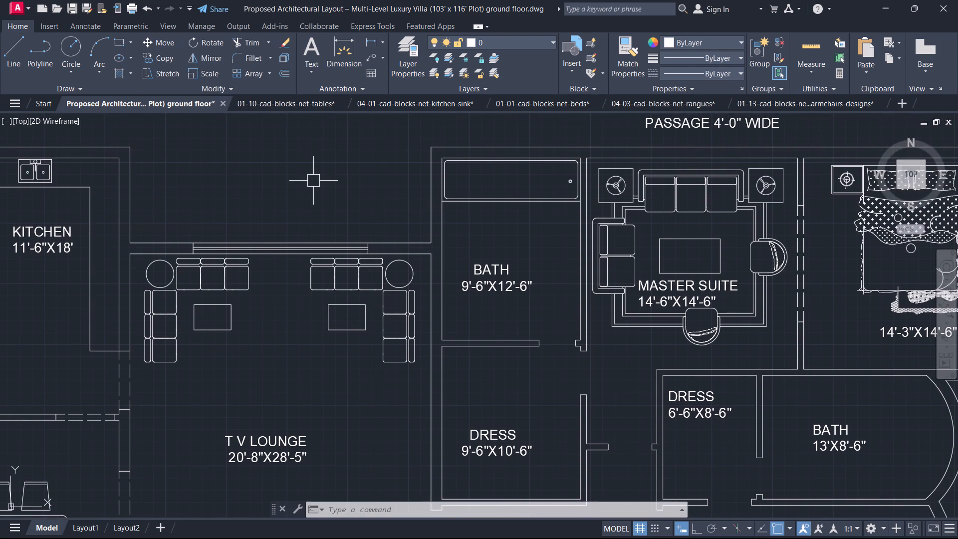
pyautogui.write('TP')
pyautogui.press('space')
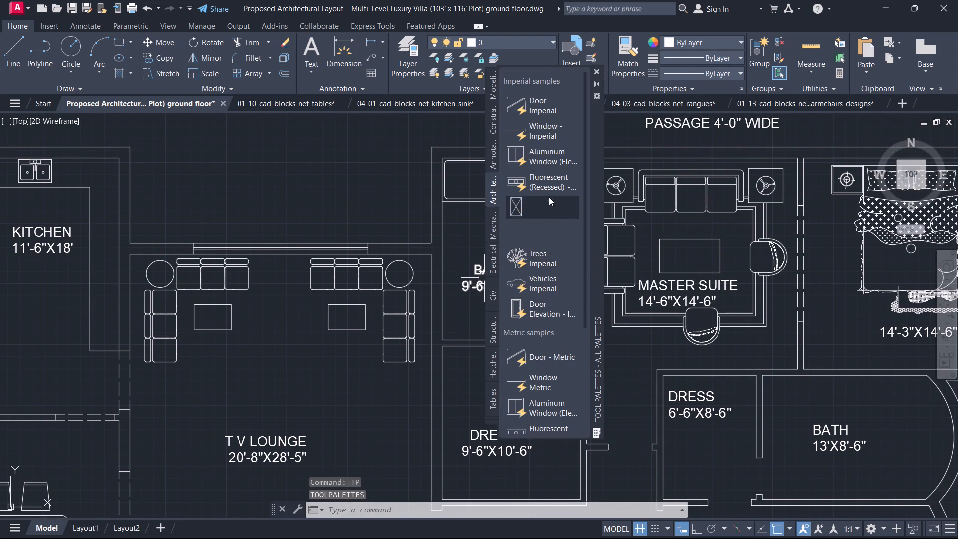
pyautogui.click(545, 234)
pyautogui.click(324, 170)
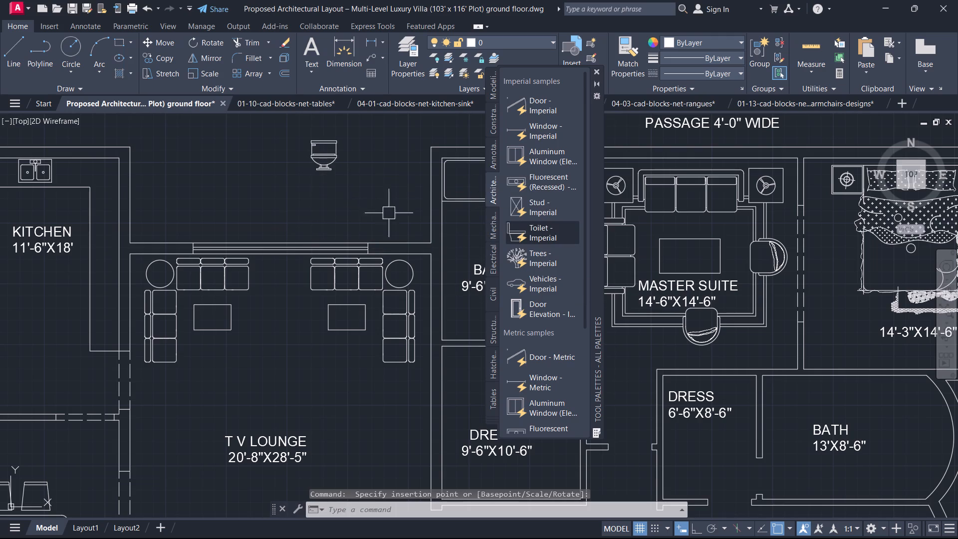
pyautogui.click(599, 69)
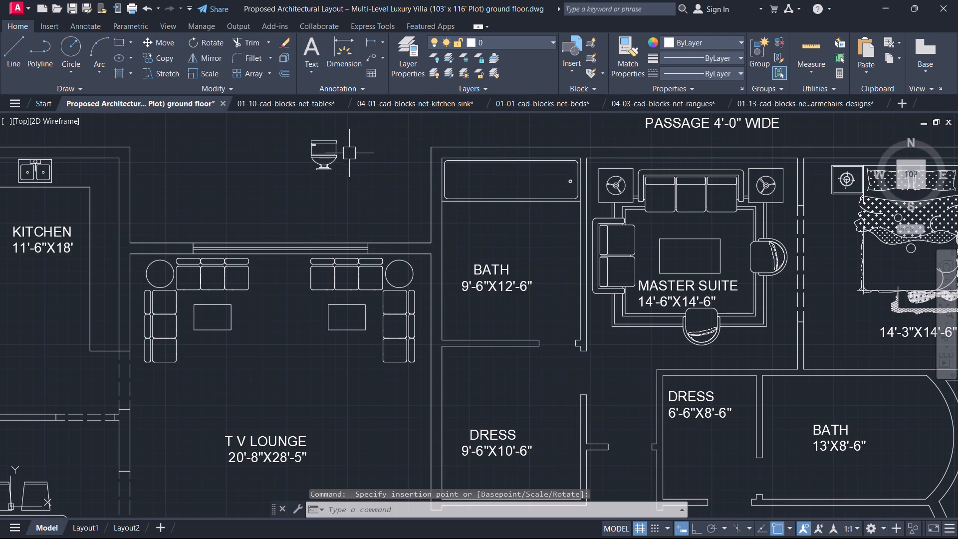
# Set the inserted toilet block's view to Elongated (Plan).
pyautogui.click(325, 152)
pyautogui.click(310, 177)
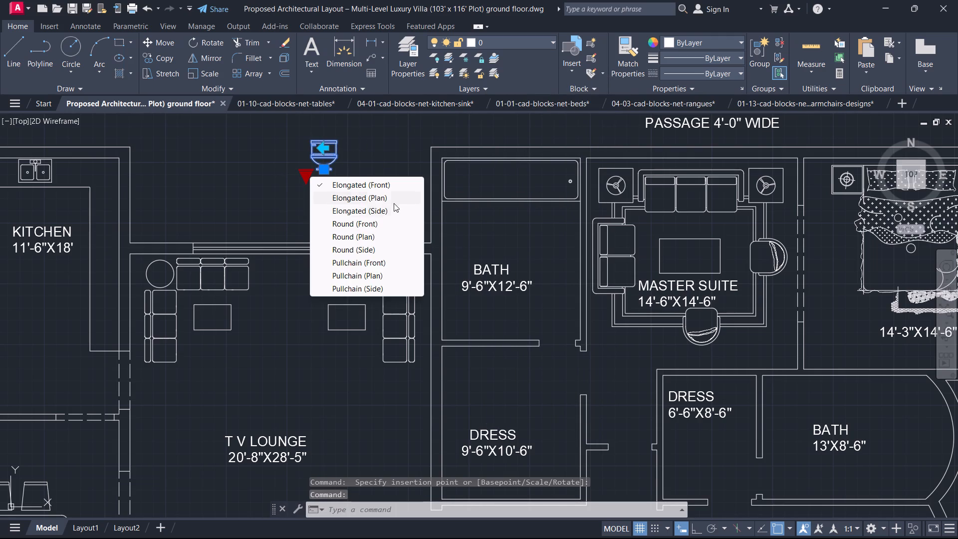
pyautogui.click(395, 201)
pyautogui.press('Escape')
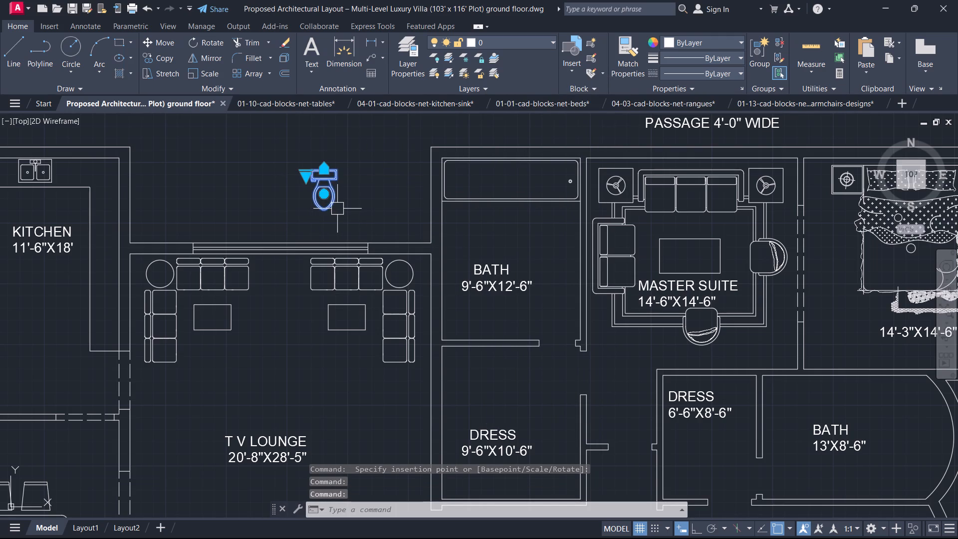
# Rotate the toilet block 90 degrees counterclockwise so its tank faces left, with Ortho on.
pyautogui.click(327, 202)
pyautogui.press('r')
pyautogui.press('o')
pyautogui.press('space')
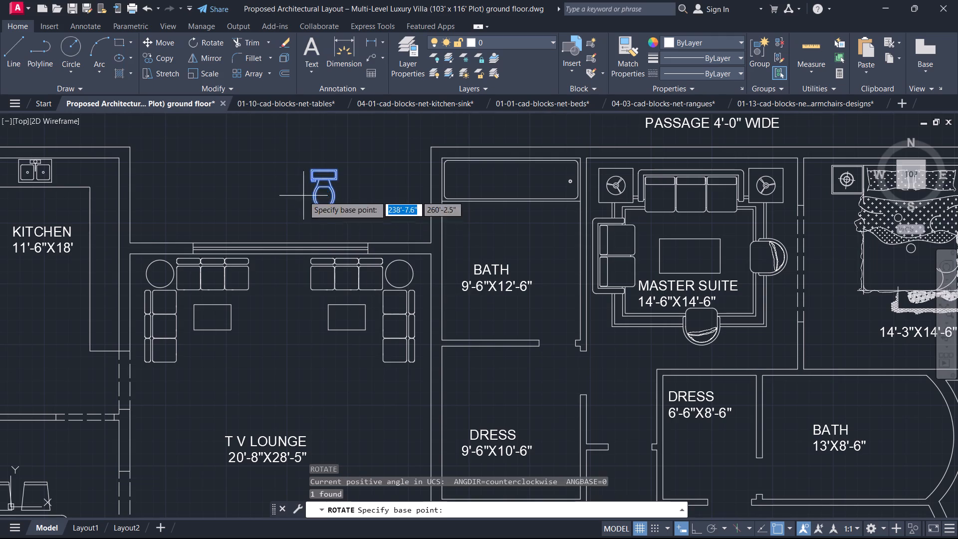
pyautogui.click(303, 196)
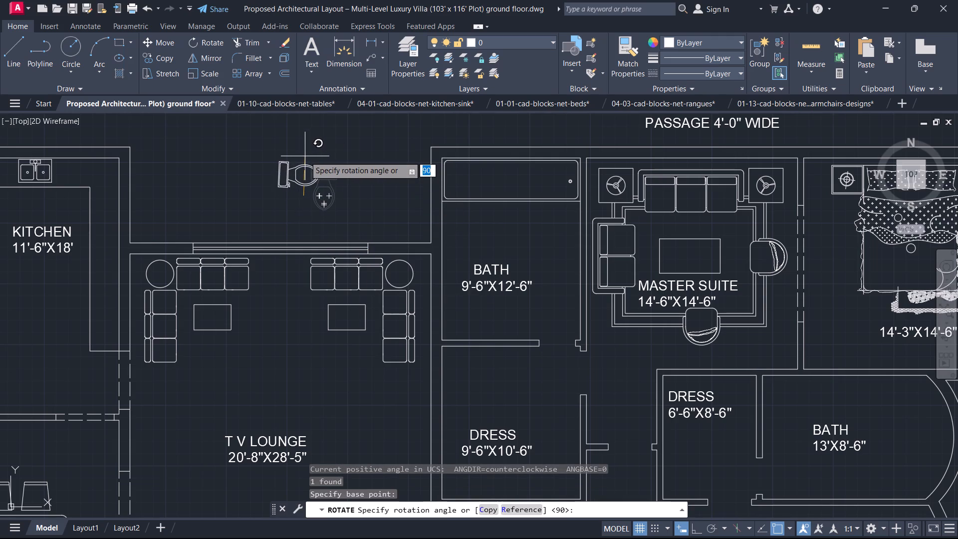
pyautogui.press('F8')
pyautogui.click(305, 157)
pyautogui.press('Escape')
# Copy the rotated toilet to the left wall of the 9'-6"X12'-6" bath, just below the bathtub.
pyautogui.click(306, 171)
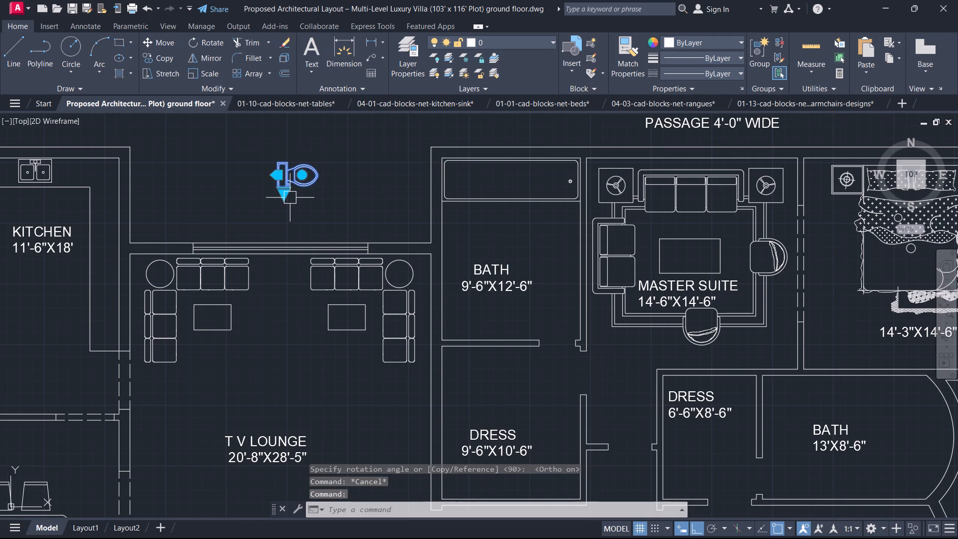
pyautogui.press('c')
pyautogui.write('O')
pyautogui.press('space')
pyautogui.scroll(2, 267, 189)
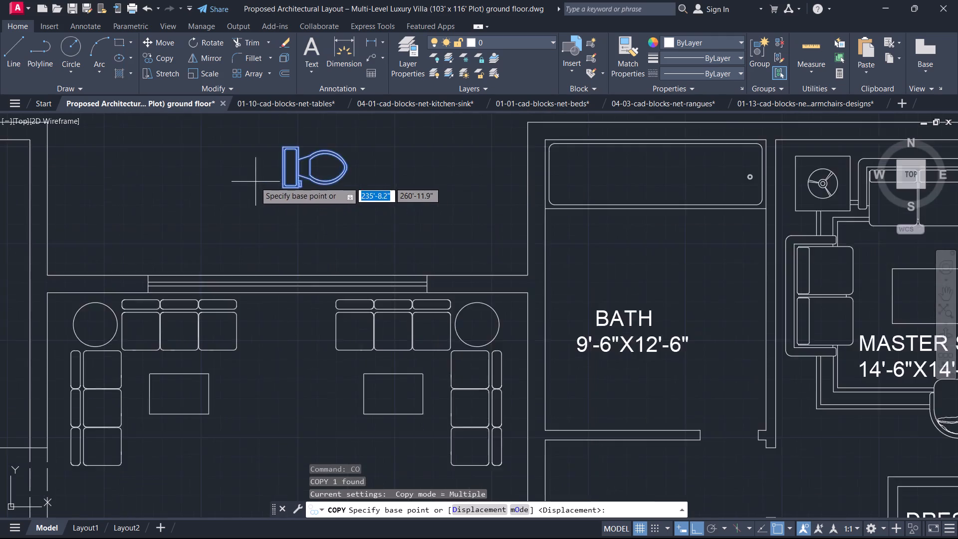
pyautogui.scroll(1, 255, 182)
pyautogui.moveTo(280, 160); pyautogui.dragTo(323, 270, button='middle')
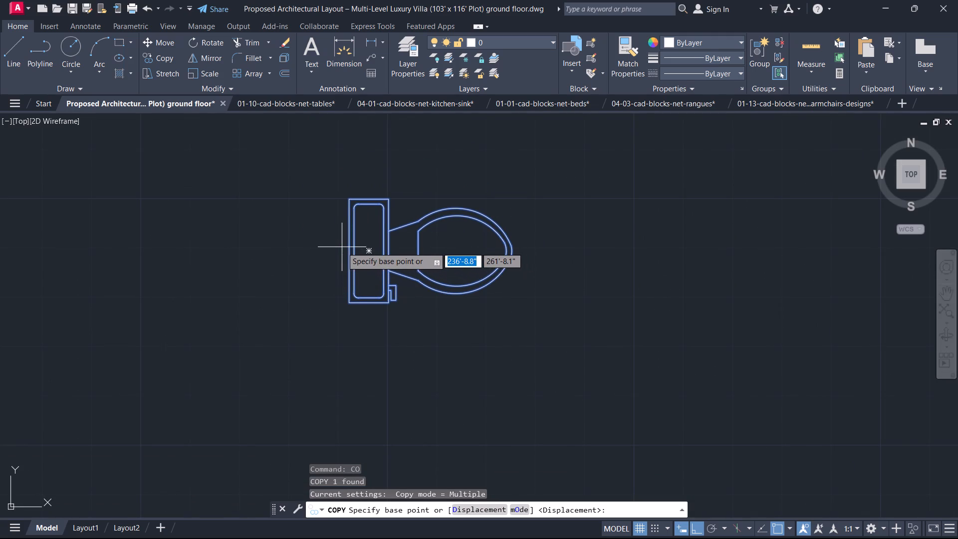
pyautogui.click(342, 252)
pyautogui.scroll(-6, 368, 270)
pyautogui.scroll(3, 524, 311)
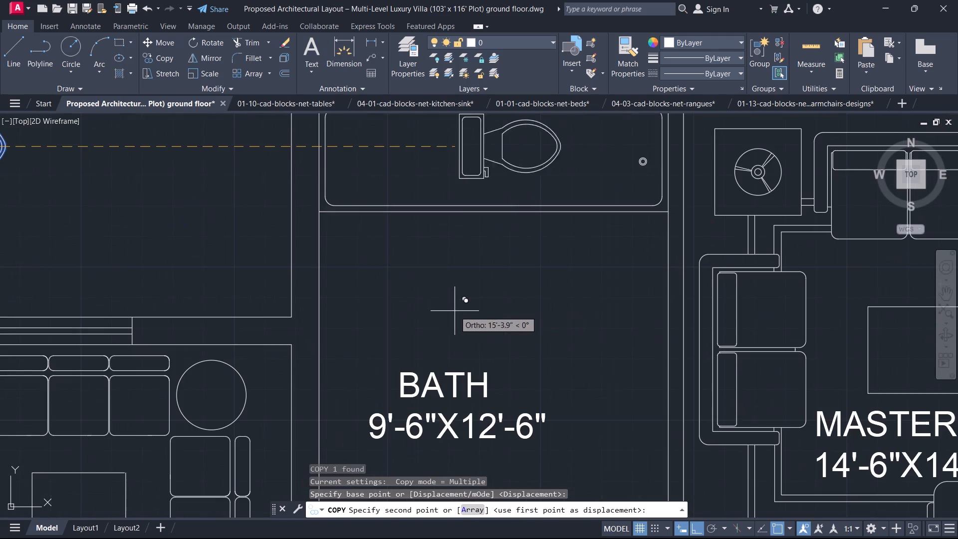
pyautogui.click(325, 299)
pyautogui.press('Escape')
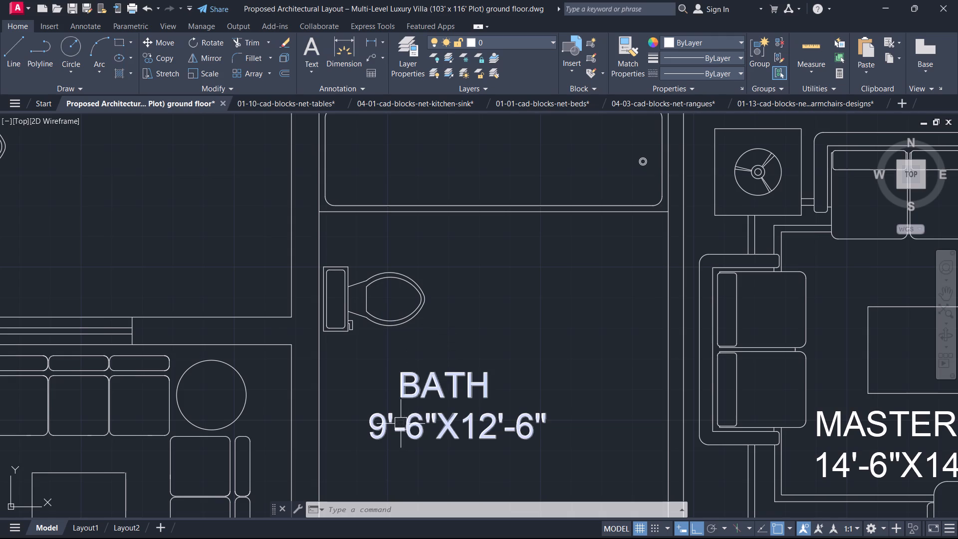
# Copy the toilet above the T V Lounge to the left wall of the 9'-3"X7' bath below the Drawing room.
pyautogui.scroll(-2, 362, 375)
pyautogui.moveTo(399, 345); pyautogui.dragTo(580, 227, button='middle')
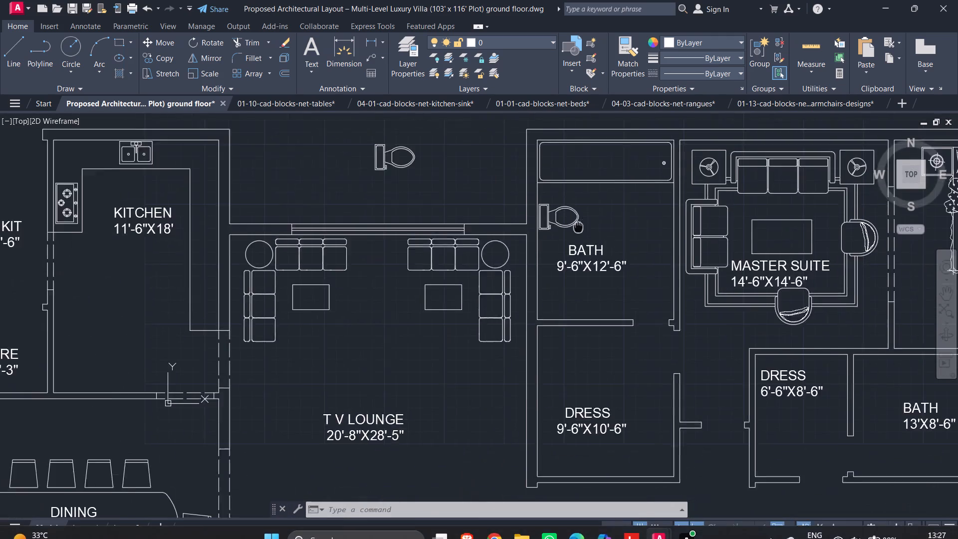
pyautogui.moveTo(580, 227); pyautogui.dragTo(580, 226, button='middle')
pyautogui.scroll(-1, 580, 227)
pyautogui.scroll(1, 470, 211)
pyautogui.moveTo(472, 212); pyautogui.dragTo(505, 274, button='middle')
pyautogui.moveTo(502, 259); pyautogui.dragTo(493, 244)
pyautogui.click(457, 215)
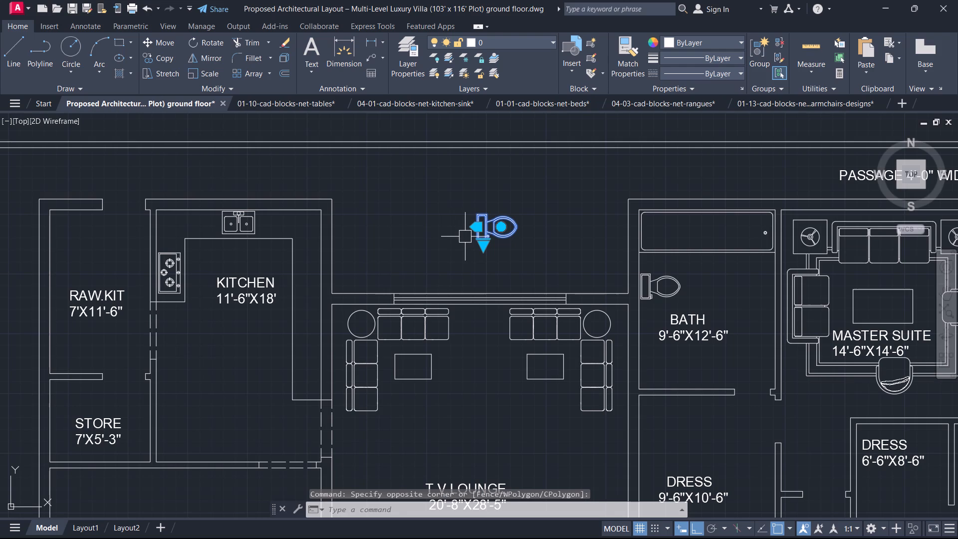
pyautogui.write('CO')
pyautogui.press('space')
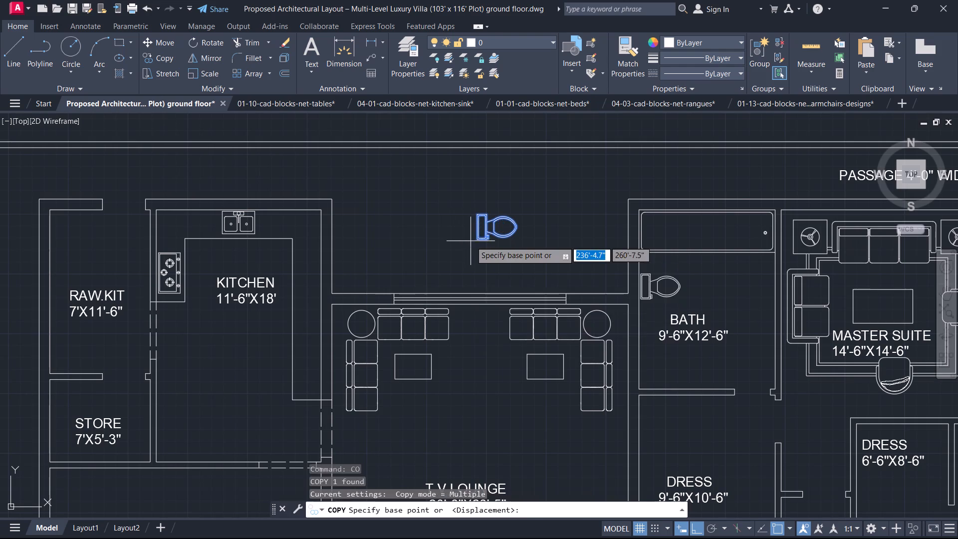
pyautogui.scroll(2, 471, 241)
pyautogui.click(468, 216)
pyautogui.scroll(1, 436, 338)
pyautogui.scroll(-4, 435, 339)
pyautogui.moveTo(430, 342); pyautogui.dragTo(708, 203, button='middle')
pyautogui.scroll(1, 454, 445)
pyautogui.moveTo(454, 444); pyautogui.dragTo(531, 203, button='middle')
pyautogui.scroll(-2, 585, 342)
pyautogui.moveTo(585, 344); pyautogui.dragTo(566, 264, button='middle')
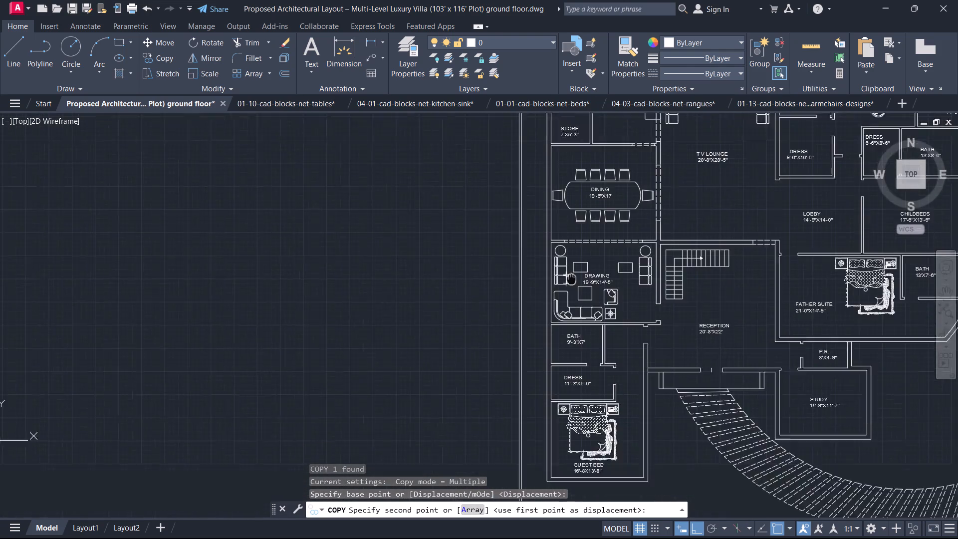
pyautogui.moveTo(566, 264); pyautogui.dragTo(558, 241, button='middle')
pyautogui.scroll(3, 559, 318)
pyautogui.click(488, 270)
pyautogui.scroll(-4, 533, 329)
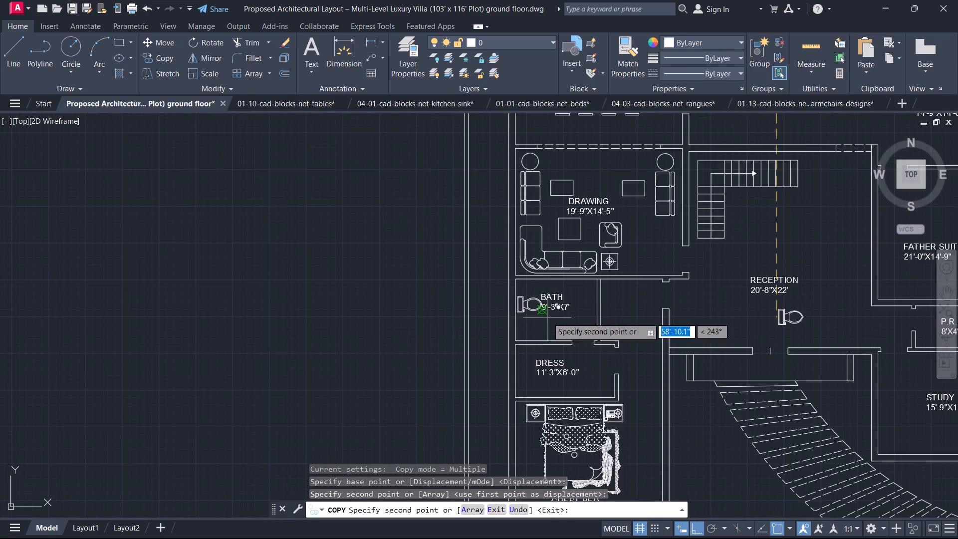
# Place another copy of the toilet against the left wall of the 13'X8'-6" bath.
pyautogui.moveTo(548, 317); pyautogui.dragTo(274, 329, button='middle')
pyautogui.scroll(-2, 580, 246)
pyautogui.moveTo(583, 245); pyautogui.dragTo(368, 321, button='middle')
pyautogui.scroll(3, 429, 304)
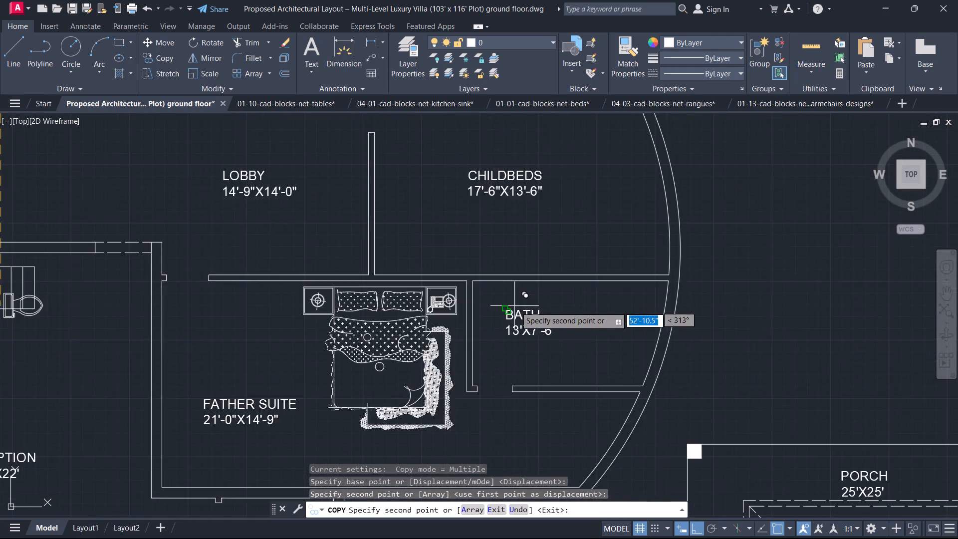
pyautogui.scroll(1, 515, 307)
pyautogui.scroll(-3, 603, 271)
pyautogui.moveTo(599, 270); pyautogui.dragTo(601, 295, button='middle')
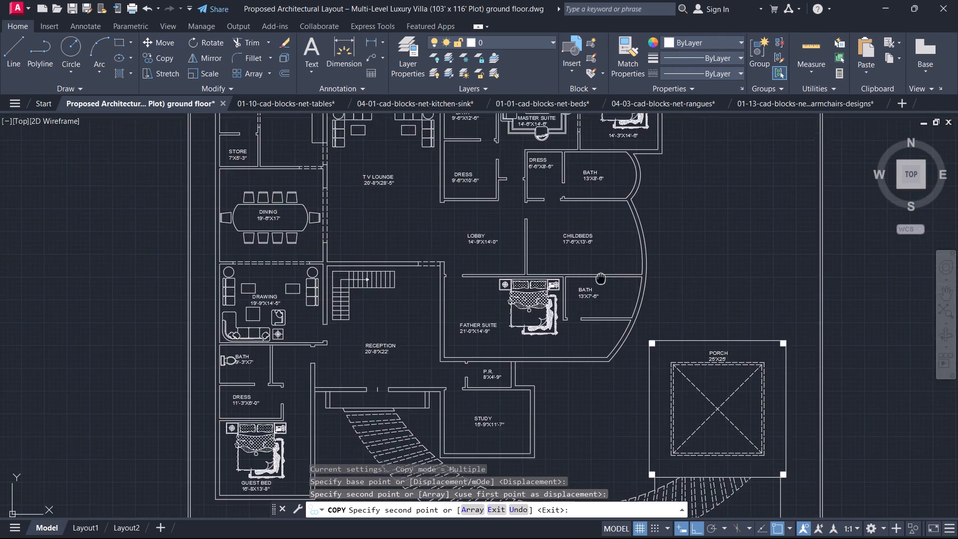
pyautogui.moveTo(601, 295); pyautogui.dragTo(597, 392, button='middle')
pyautogui.scroll(2, 588, 347)
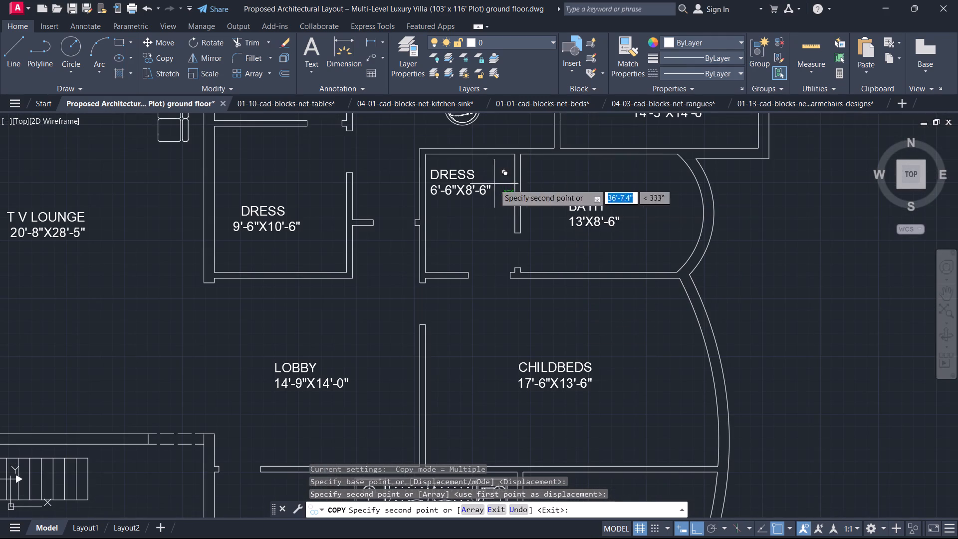
pyautogui.click(525, 178)
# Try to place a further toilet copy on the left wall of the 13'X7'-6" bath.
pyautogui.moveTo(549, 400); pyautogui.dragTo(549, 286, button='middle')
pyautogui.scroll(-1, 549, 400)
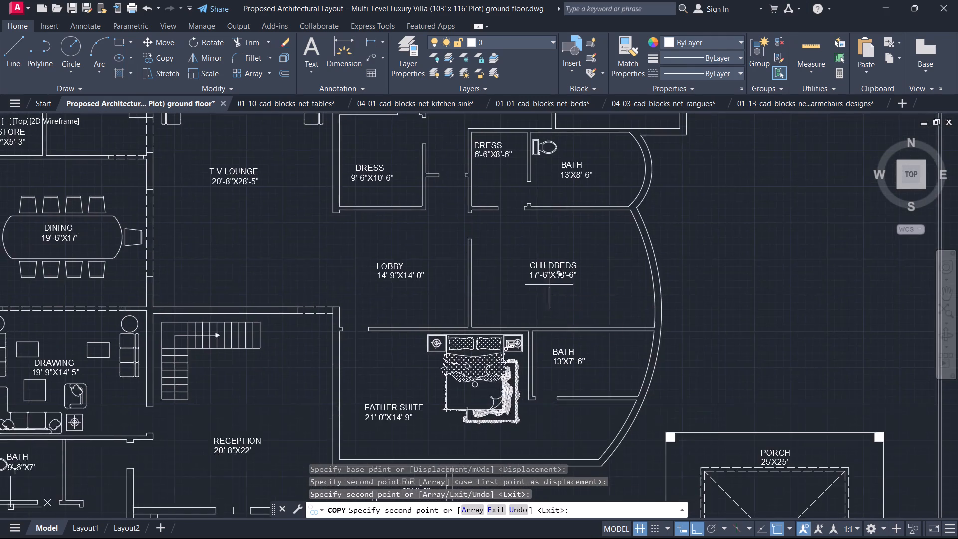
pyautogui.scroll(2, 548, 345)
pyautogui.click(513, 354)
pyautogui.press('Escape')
# Copy the toilet in the 13'X8'-6" bath straight down to the left wall of the 13'X7'-6" bath.
pyautogui.scroll(-2, 524, 399)
pyautogui.scroll(1, 524, 399)
pyautogui.scroll(-1, 524, 399)
pyautogui.scroll(3, 524, 400)
pyautogui.scroll(-2, 519, 368)
pyautogui.moveTo(519, 368); pyautogui.dragTo(521, 371, button='middle')
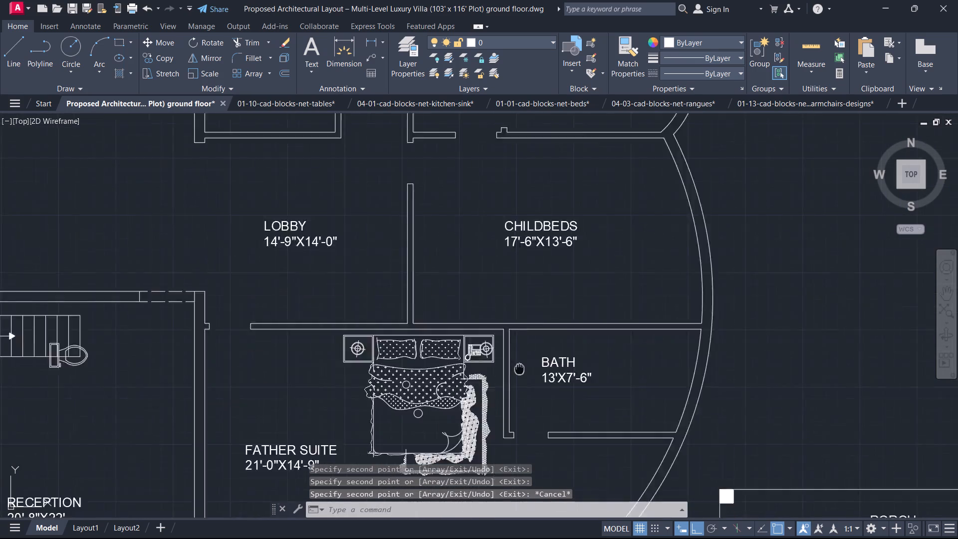
pyautogui.scroll(-1, 521, 371)
pyautogui.moveTo(521, 371); pyautogui.dragTo(550, 486, button='middle')
pyautogui.scroll(3, 559, 296)
pyautogui.click(554, 270)
pyautogui.write('CO')
pyautogui.press('space')
pyautogui.click(502, 244)
pyautogui.scroll(-2, 564, 403)
pyautogui.moveTo(564, 404); pyautogui.dragTo(622, 227, button='middle')
pyautogui.moveTo(591, 424); pyautogui.dragTo(619, 301, button='middle')
pyautogui.scroll(2, 624, 357)
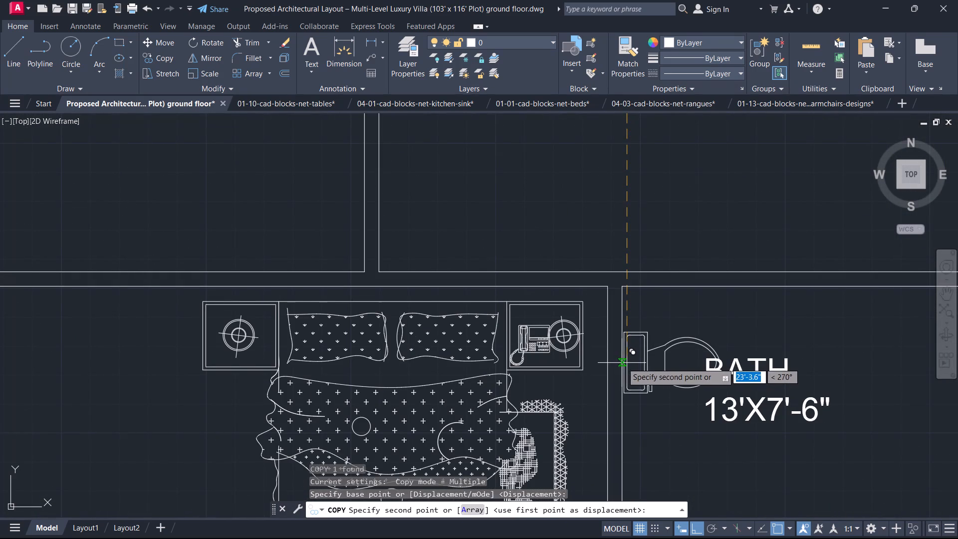
pyautogui.click(622, 363)
pyautogui.press('Escape')
# Move the toilet in the 13'X7'-6" bath slightly right so its tank no longer overlaps the wall.
pyautogui.scroll(-3, 625, 377)
pyautogui.moveTo(620, 382); pyautogui.dragTo(570, 322, button='middle')
pyautogui.scroll(4, 570, 322)
pyautogui.click(598, 323)
pyautogui.click(558, 294)
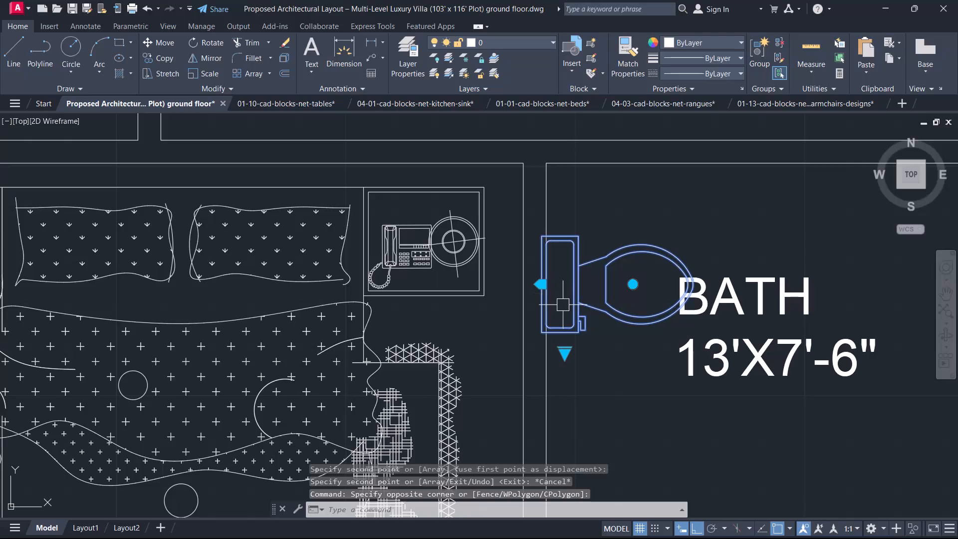
pyautogui.press('m')
pyautogui.press('space')
pyautogui.click(564, 307)
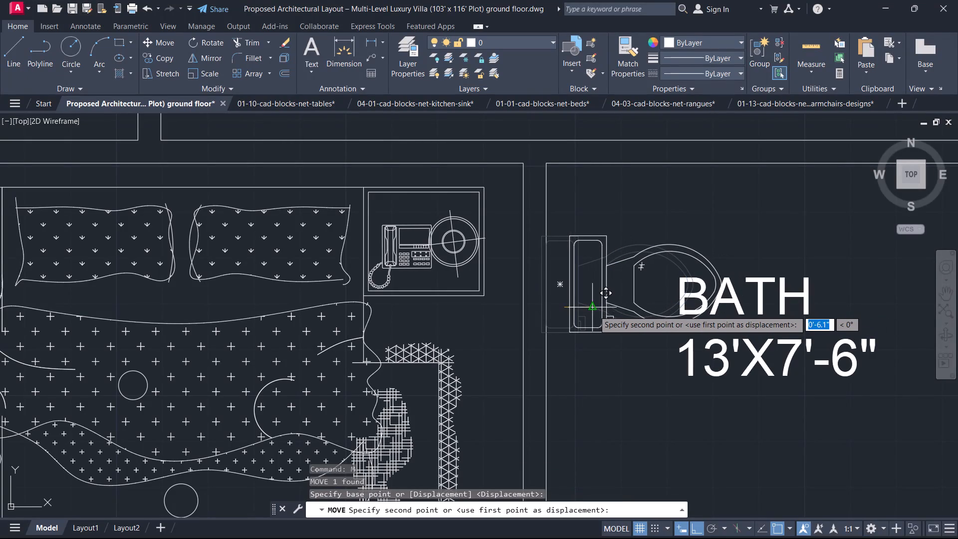
pyautogui.click(581, 307)
pyautogui.press('Escape')
# Move the BATH 13'X7'-6" label down and to the right, clear of the toilet.
pyautogui.scroll(-2, 669, 323)
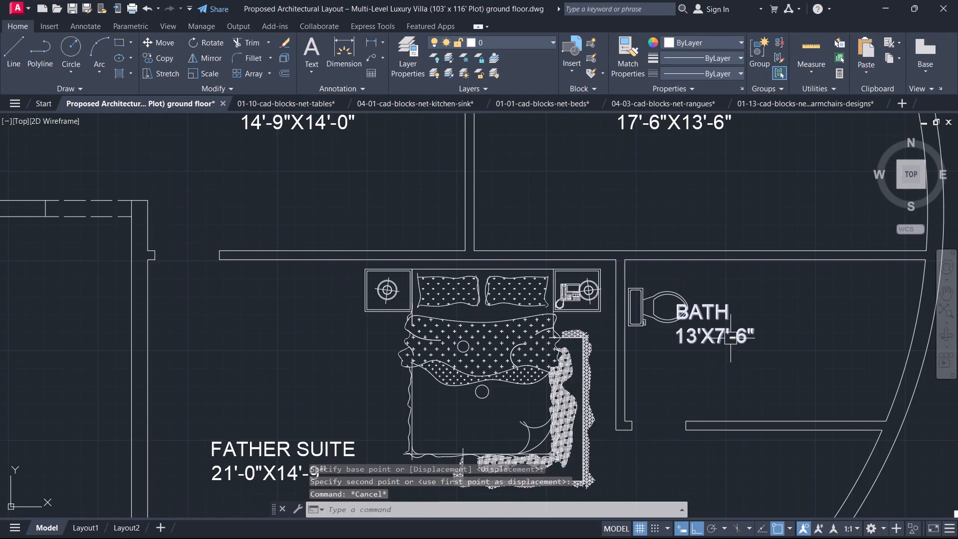
pyautogui.moveTo(730, 338); pyautogui.dragTo(726, 338)
pyautogui.press('m')
pyautogui.press('space')
pyautogui.scroll(3, 707, 355)
pyautogui.click(709, 310)
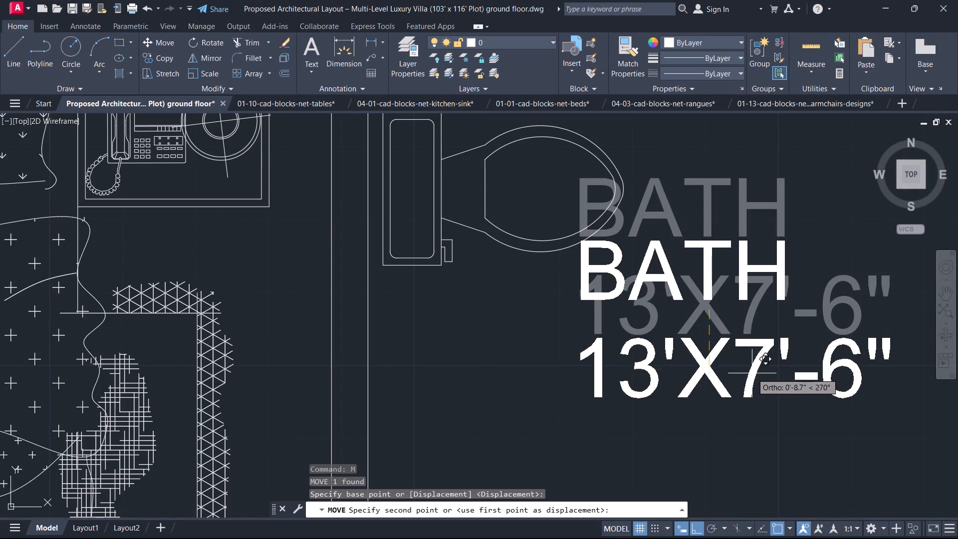
pyautogui.click(768, 420)
pyautogui.press('Escape')
pyautogui.moveTo(760, 417); pyautogui.dragTo(753, 412)
pyautogui.moveTo(663, 365); pyautogui.dragTo(586, 341, button='middle')
pyautogui.scroll(-2, 592, 342)
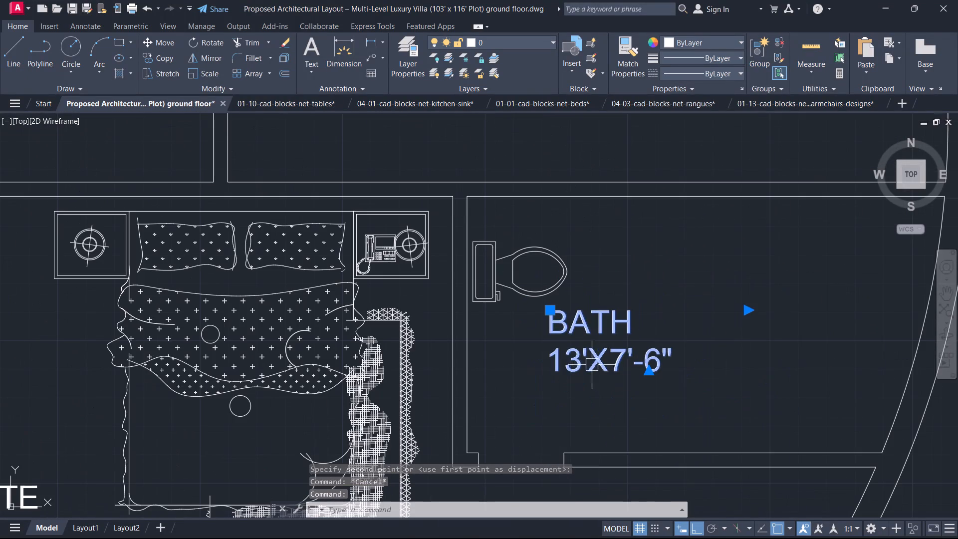
pyautogui.press('m')
pyautogui.press('space')
pyautogui.click(599, 367)
pyautogui.click(649, 370)
pyautogui.press('Escape')
# Copy the fourth double bed in the second row of the 01-01-cad-blocks-net-beds drawing to the clipboard.
pyautogui.scroll(-3, 649, 369)
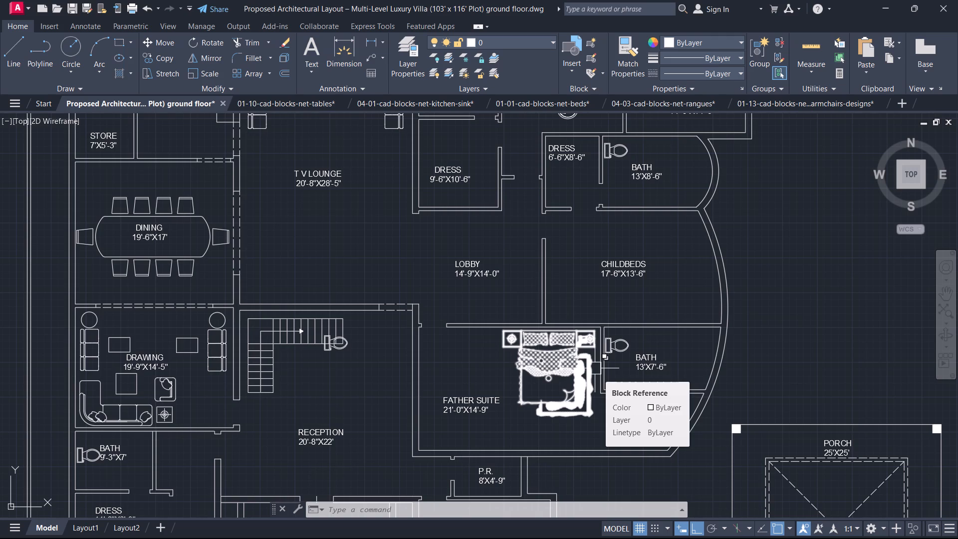
pyautogui.scroll(-2, 484, 345)
pyautogui.scroll(2, 510, 318)
pyautogui.moveTo(513, 312); pyautogui.dragTo(670, 297, button='middle')
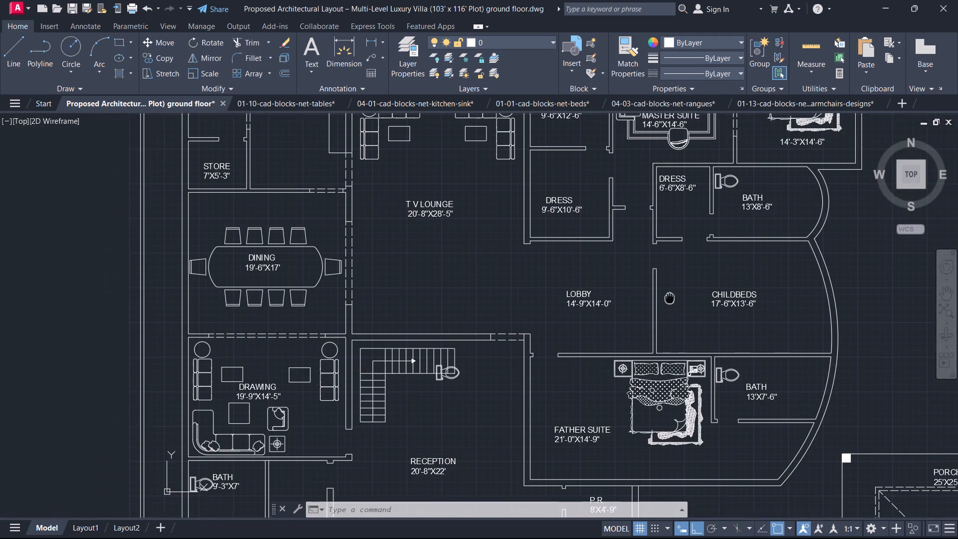
pyautogui.moveTo(670, 297); pyautogui.dragTo(674, 295, button='middle')
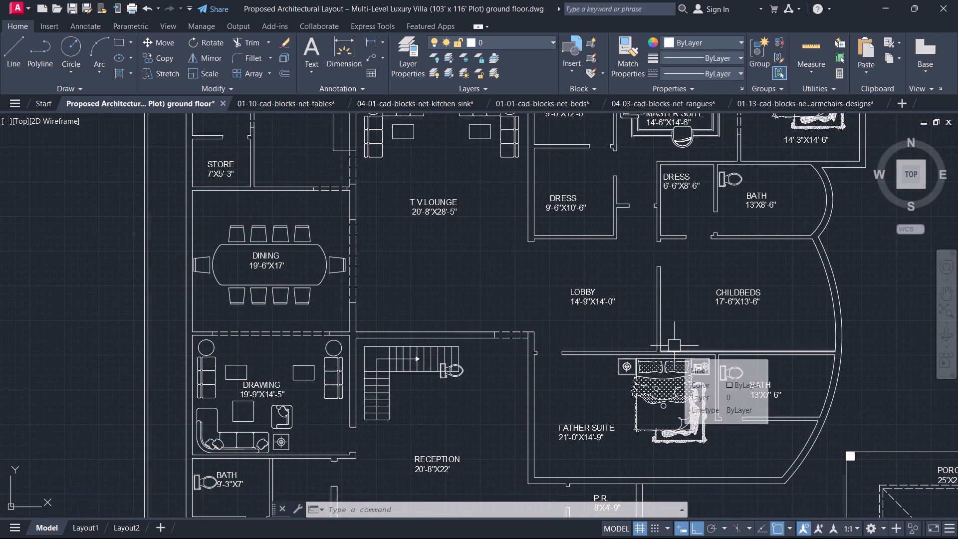
pyautogui.click(535, 101)
pyautogui.scroll(-2, 551, 251)
pyautogui.moveTo(551, 251); pyautogui.dragTo(500, 354, button='middle')
pyautogui.scroll(1, 551, 251)
pyautogui.click(547, 194)
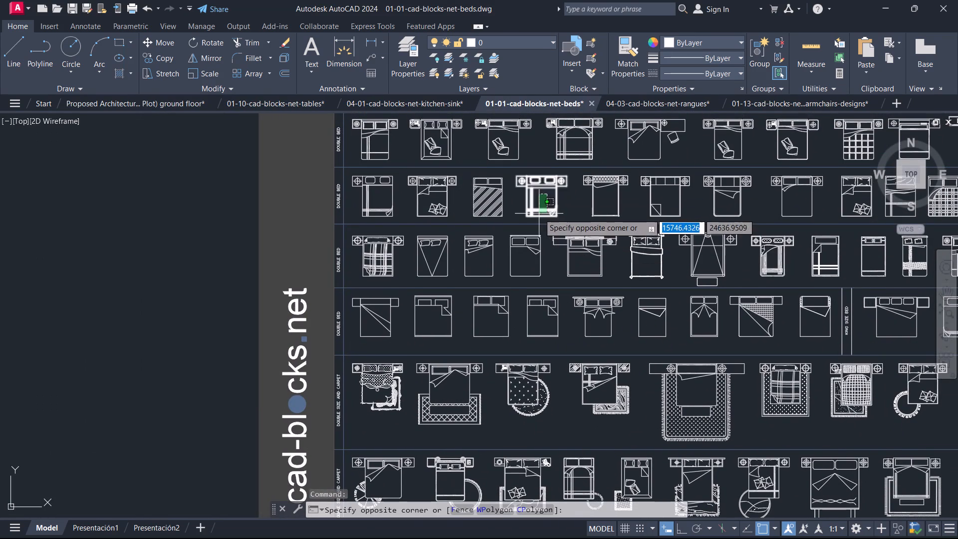
pyautogui.click(538, 213)
pyautogui.hotkey('ctrl', 'c')
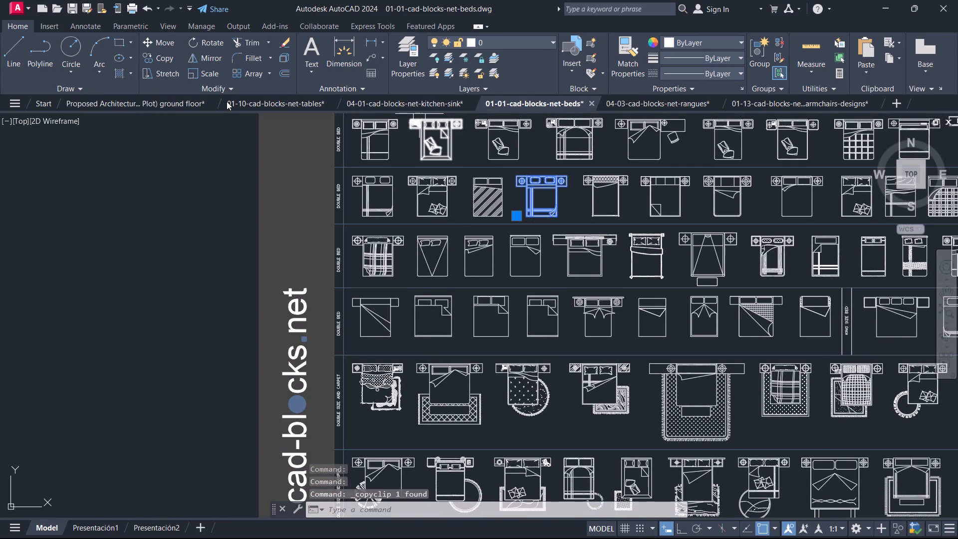
# Paste the double bed block into the ground floor drawing, in the empty area to the right of the plan.
pyautogui.click(182, 104)
pyautogui.hotkey('ctrl', 'v')
pyautogui.scroll(-5, 613, 254)
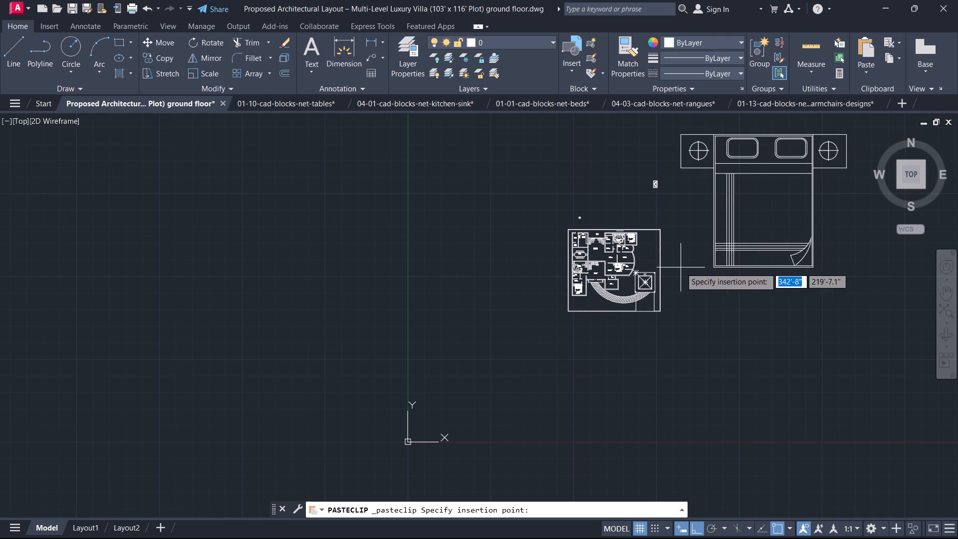
pyautogui.click(681, 268)
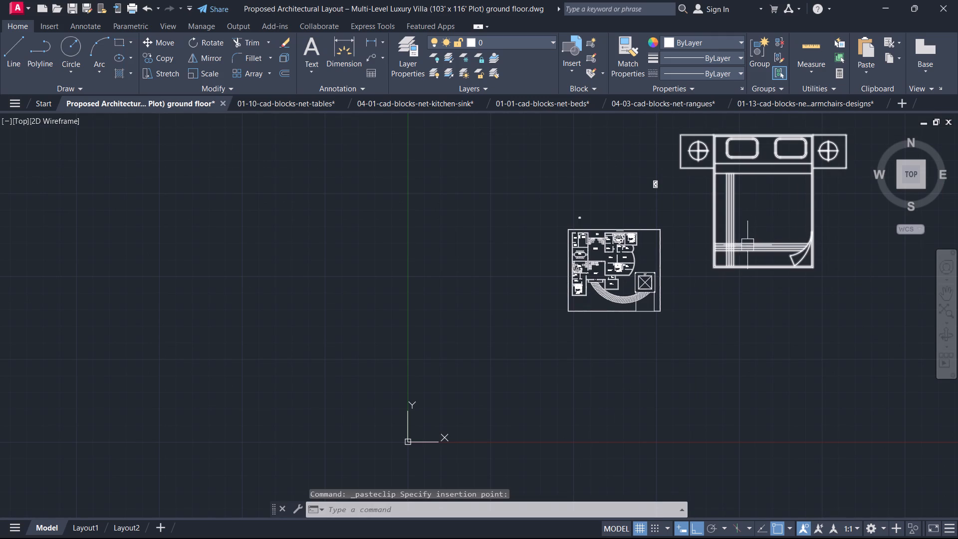
# Scale the oversized pasted bed down by eye to nearer the size of the plan's rooms.
pyautogui.click(744, 250)
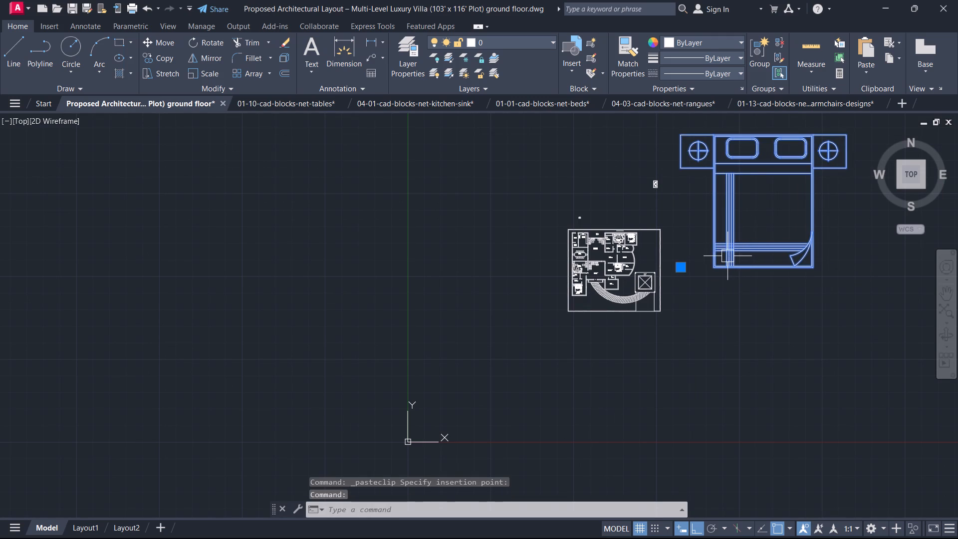
pyautogui.write('SC')
pyautogui.press('space')
pyautogui.scroll(2, 727, 256)
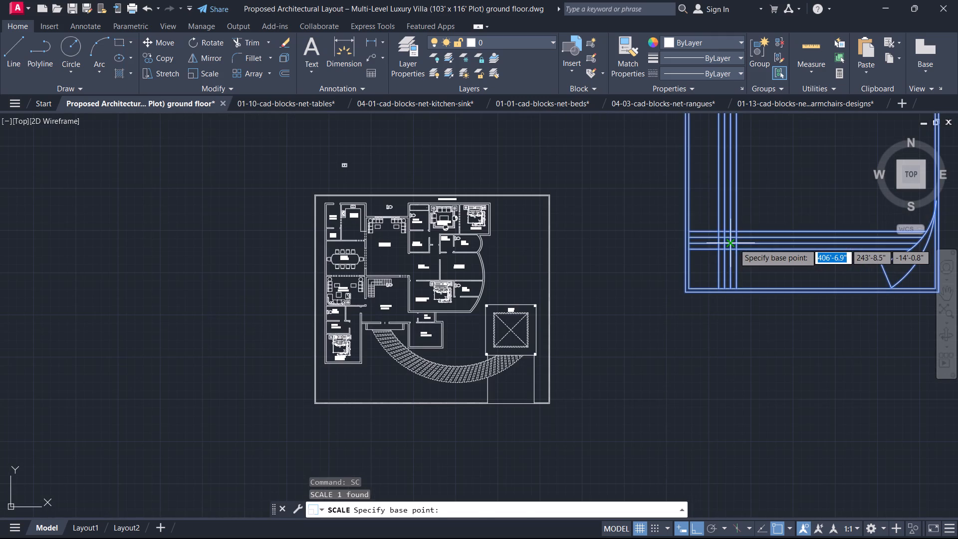
pyautogui.click(737, 243)
pyautogui.scroll(2, 746, 236)
pyautogui.moveTo(736, 240); pyautogui.dragTo(772, 230, button='middle')
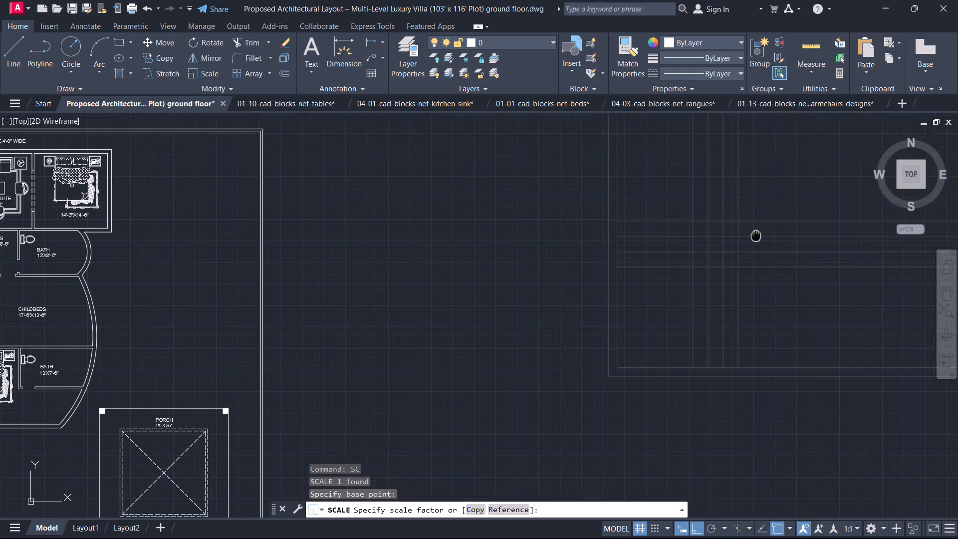
pyautogui.moveTo(772, 230); pyautogui.dragTo(787, 273, button='middle')
pyautogui.scroll(-1, 774, 229)
pyautogui.click(799, 255)
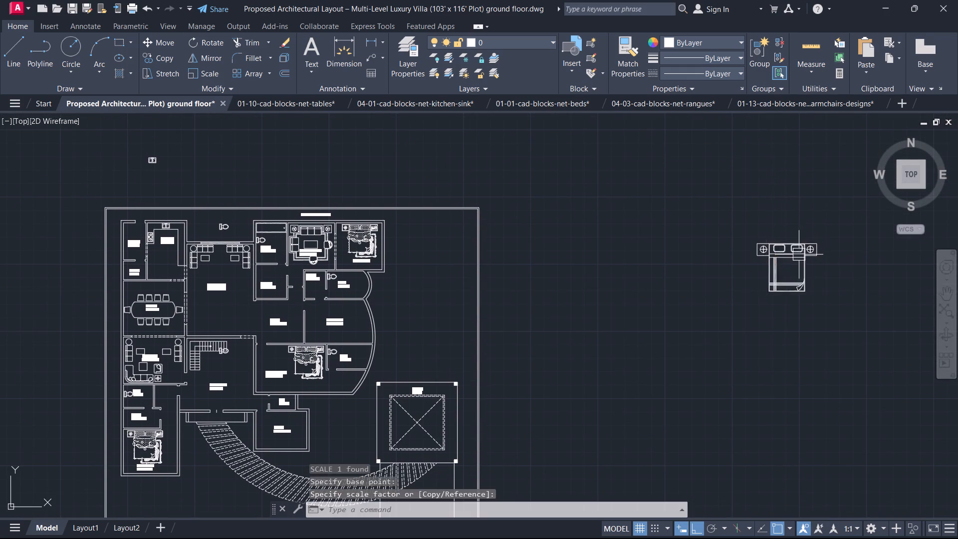
# Rotate the pasted bed 180 degrees so its pillows and side tables face down.
pyautogui.moveTo(795, 289); pyautogui.dragTo(790, 285)
pyautogui.press('r')
pyautogui.write('O')
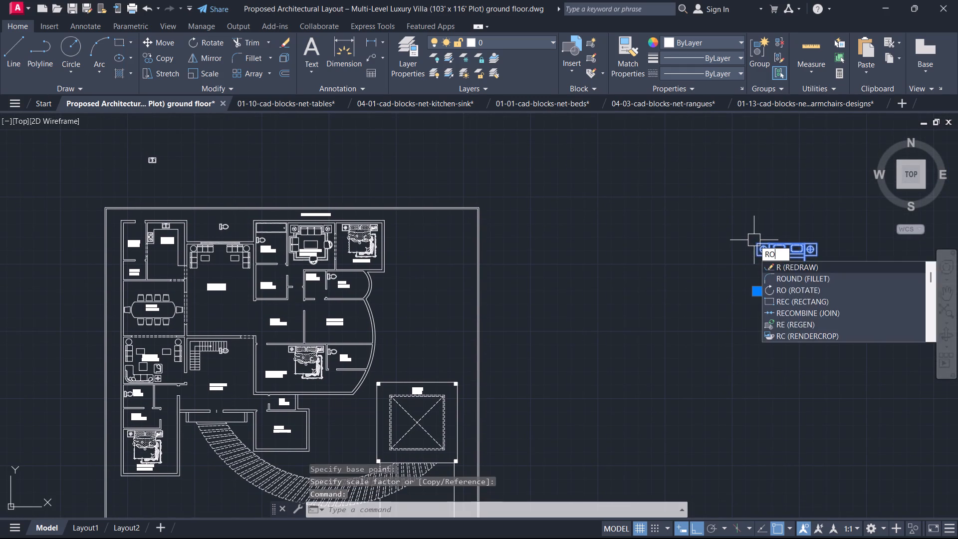
pyautogui.press('space')
pyautogui.scroll(1, 777, 235)
pyautogui.click(793, 246)
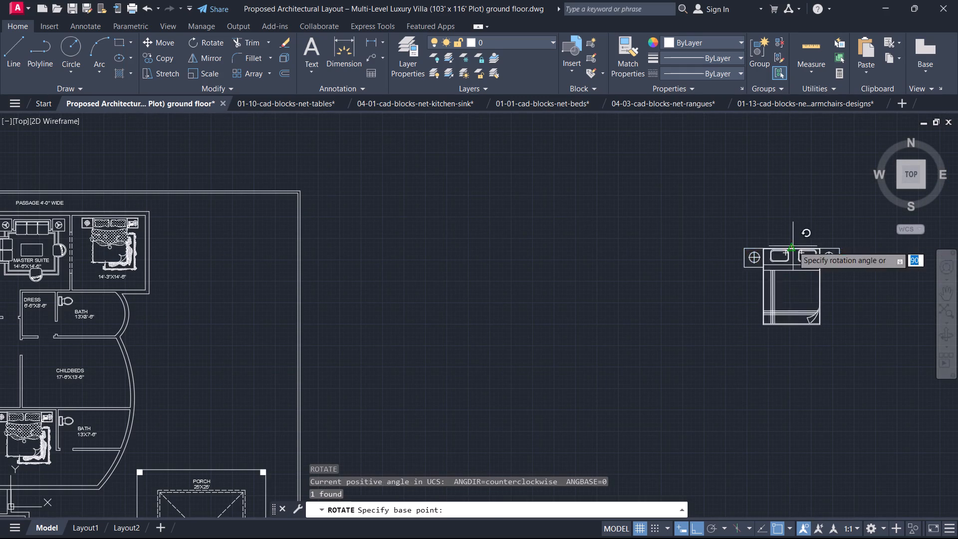
pyautogui.click(569, 287)
pyautogui.press('Escape')
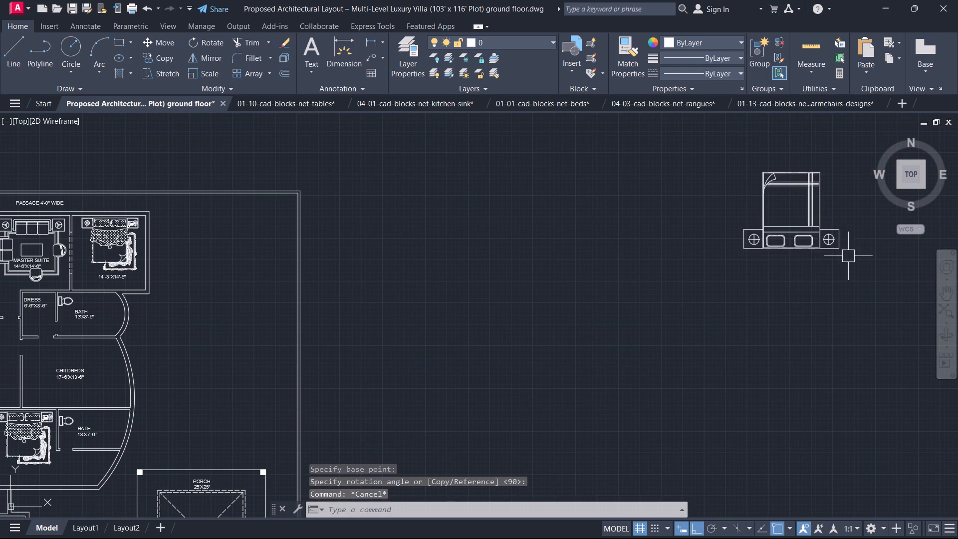
# Scale the rotated bed down further by eye to fit the plan's bedrooms.
pyautogui.click(835, 247)
pyautogui.write('SC')
pyautogui.press('space')
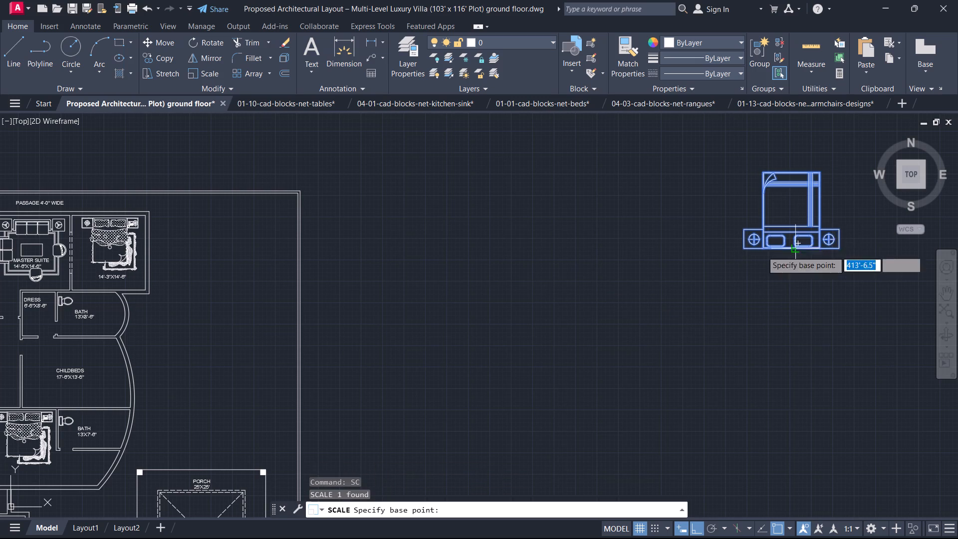
pyautogui.scroll(3, 793, 253)
pyautogui.click(773, 241)
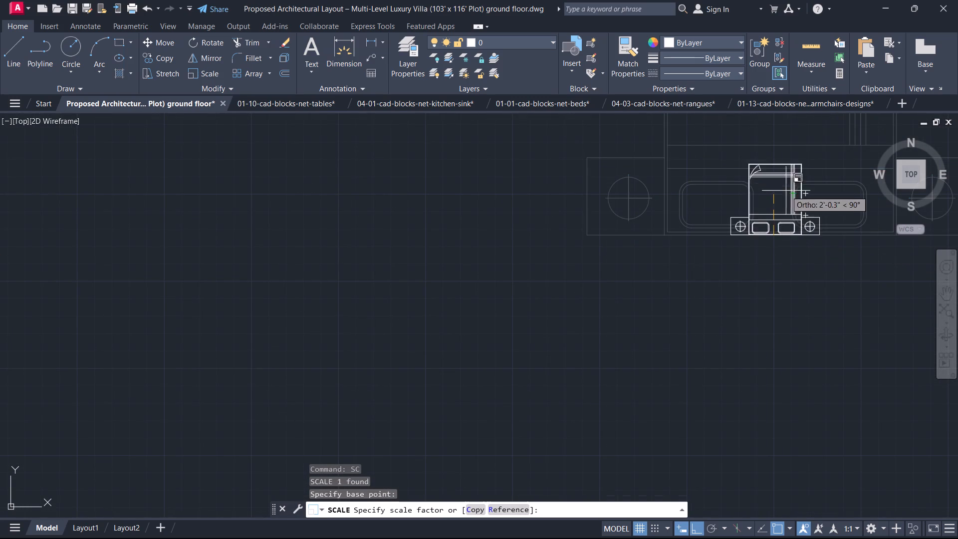
pyautogui.moveTo(783, 178); pyautogui.dragTo(788, 182, button='middle')
pyautogui.scroll(-5, 783, 178)
pyautogui.middleClick(773, 193)
pyautogui.scroll(2, 773, 193)
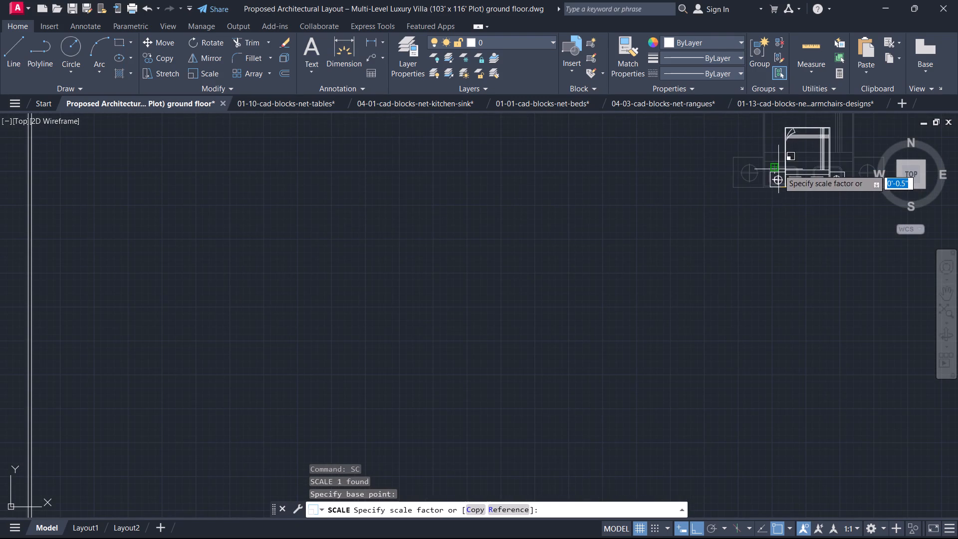
pyautogui.click(779, 167)
pyautogui.press('Escape')
# Copy the scaled bed into the Childbeds room with Ortho off, its headboard near the bottom wall and left of centre.
pyautogui.moveTo(808, 197); pyautogui.dragTo(792, 202, button='middle')
pyautogui.scroll(-2, 804, 195)
pyautogui.click(791, 200)
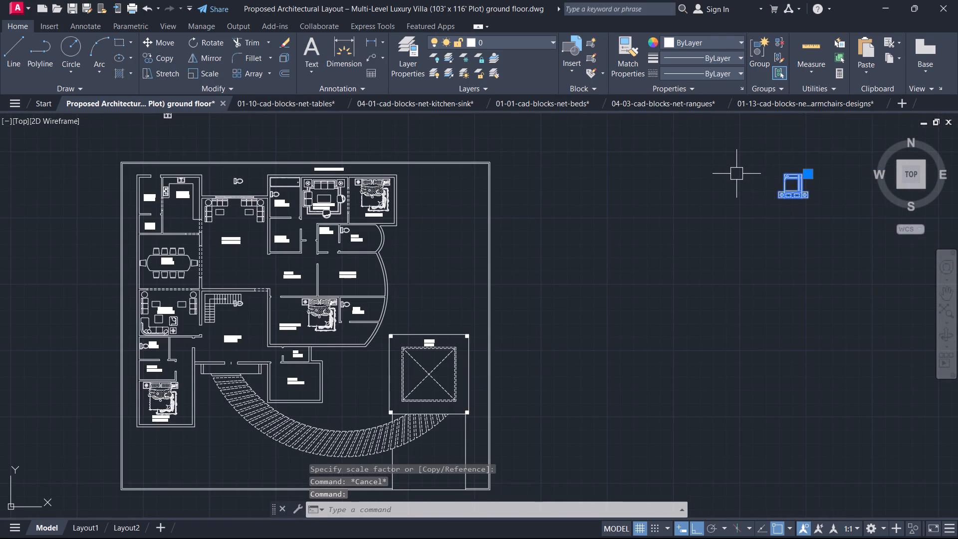
pyautogui.write('CO')
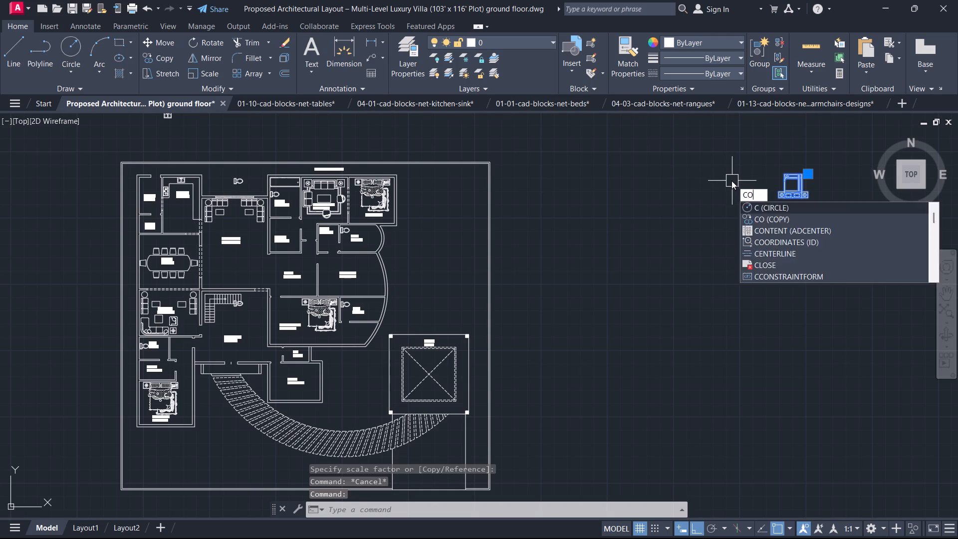
pyautogui.press('space')
pyautogui.scroll(2, 769, 186)
pyautogui.click(838, 217)
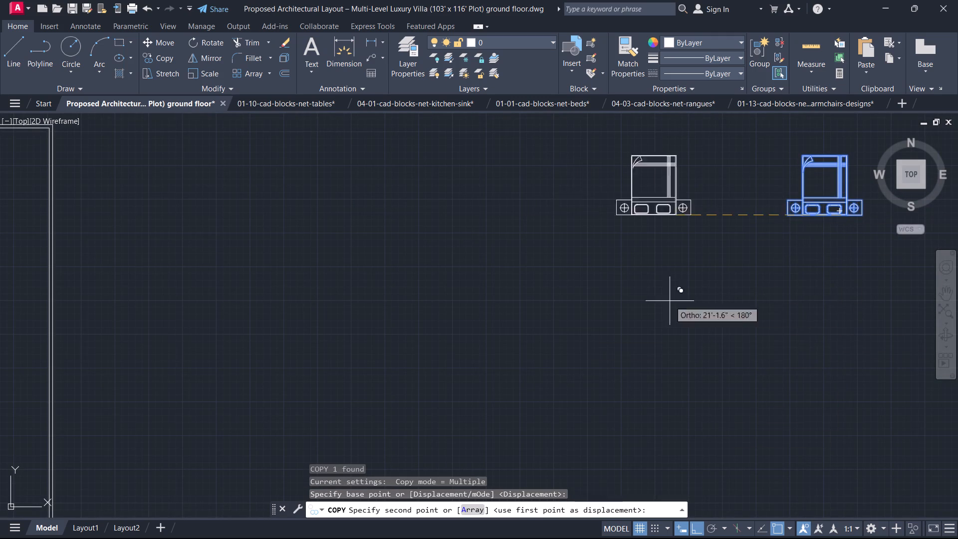
pyautogui.press('F8')
pyautogui.scroll(-3, 349, 457)
pyautogui.scroll(1, 253, 333)
pyautogui.moveTo(253, 333); pyautogui.dragTo(695, 222, button='middle')
pyautogui.press('Escape')
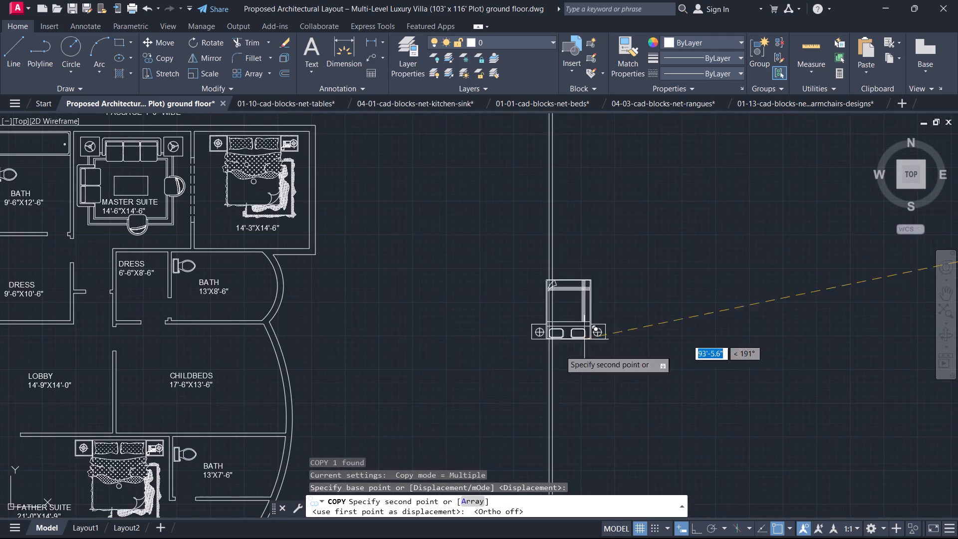
pyautogui.moveTo(433, 399); pyautogui.dragTo(693, 315, button='middle')
pyautogui.scroll(3, 488, 341)
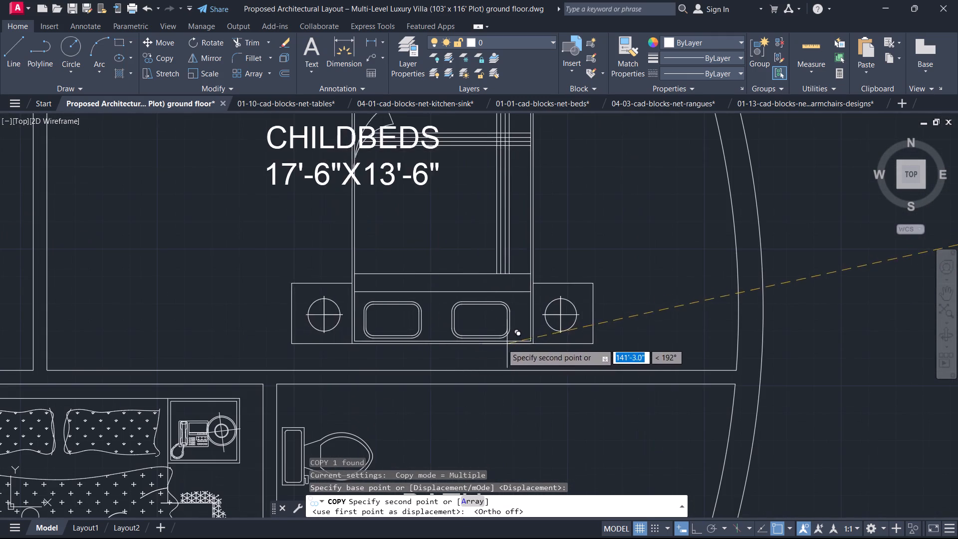
pyautogui.click(309, 354)
pyautogui.press('Escape')
# Move the CHILDBEDS 17'-6"X13'-6" label clear of the bed into the open floor area to its right.
pyautogui.scroll(-2, 386, 284)
pyautogui.moveTo(386, 284); pyautogui.dragTo(387, 282, button='middle')
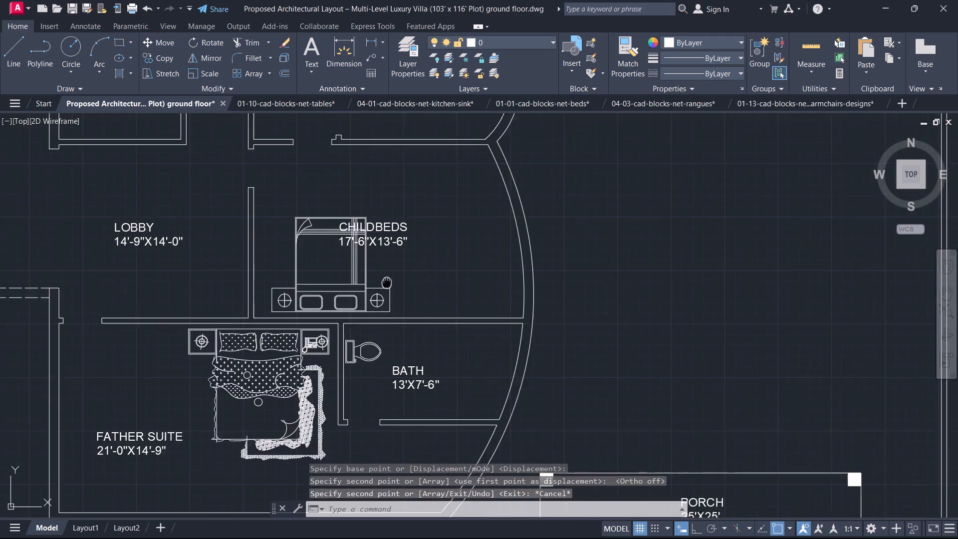
pyautogui.moveTo(387, 282); pyautogui.dragTo(434, 363, button='middle')
pyautogui.scroll(1, 443, 336)
pyautogui.click(451, 294)
pyautogui.press('m')
pyautogui.press('space')
pyautogui.click(447, 297)
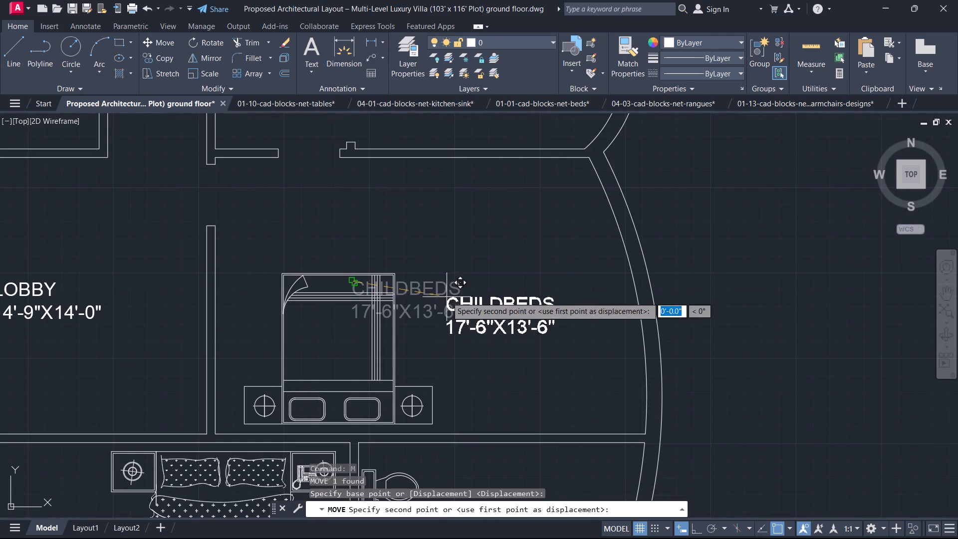
pyautogui.click(472, 278)
pyautogui.press('Escape')
# Look over the furnished ground floor plan, from the bedrooms and TV lounge to the reception and guest bed area.
pyautogui.scroll(-2, 462, 306)
pyautogui.moveTo(455, 330); pyautogui.dragTo(521, 310, button='middle')
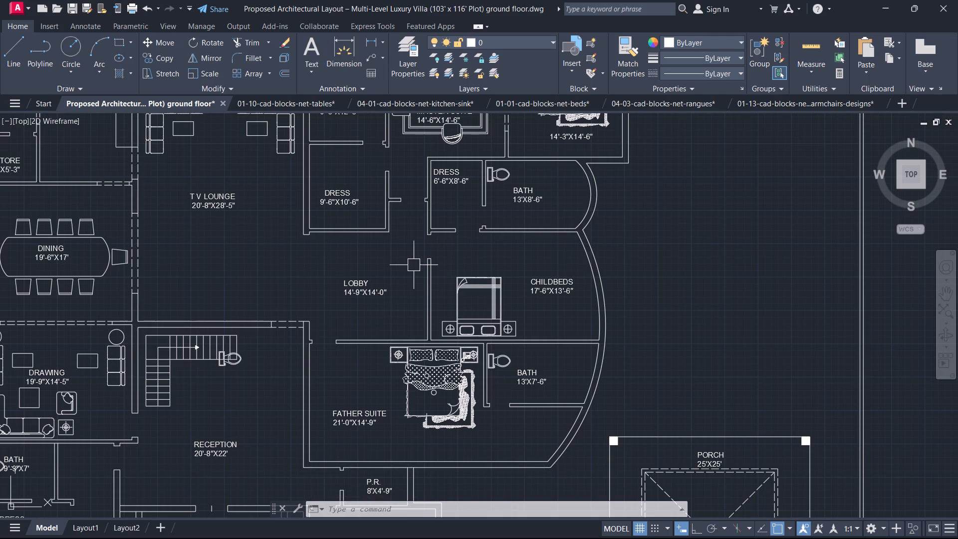
pyautogui.scroll(-1, 383, 371)
pyautogui.moveTo(383, 370); pyautogui.dragTo(538, 358, button='middle')
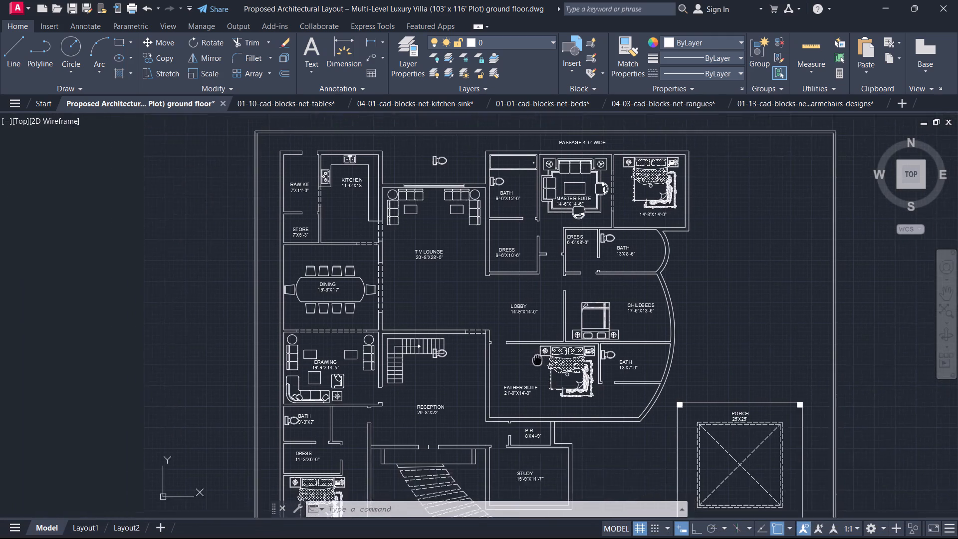
pyautogui.moveTo(538, 358); pyautogui.dragTo(549, 351, button='middle')
pyautogui.moveTo(387, 229); pyautogui.dragTo(513, 229, button='middle')
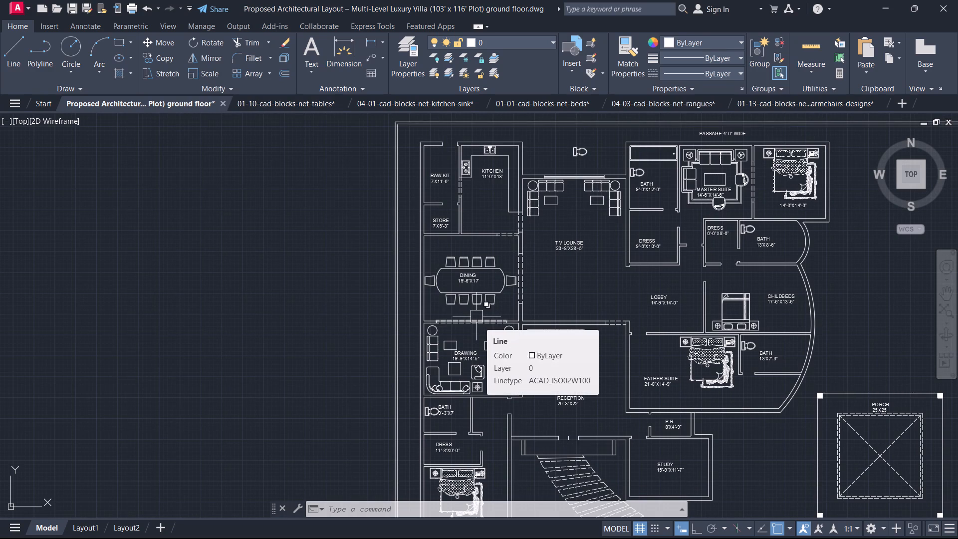
pyautogui.scroll(1, 786, 216)
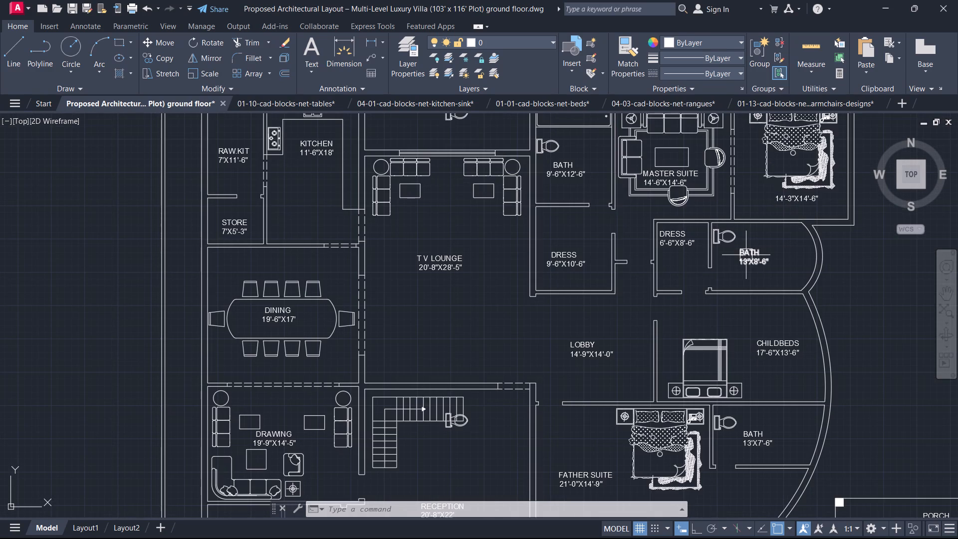
pyautogui.scroll(-1, 728, 263)
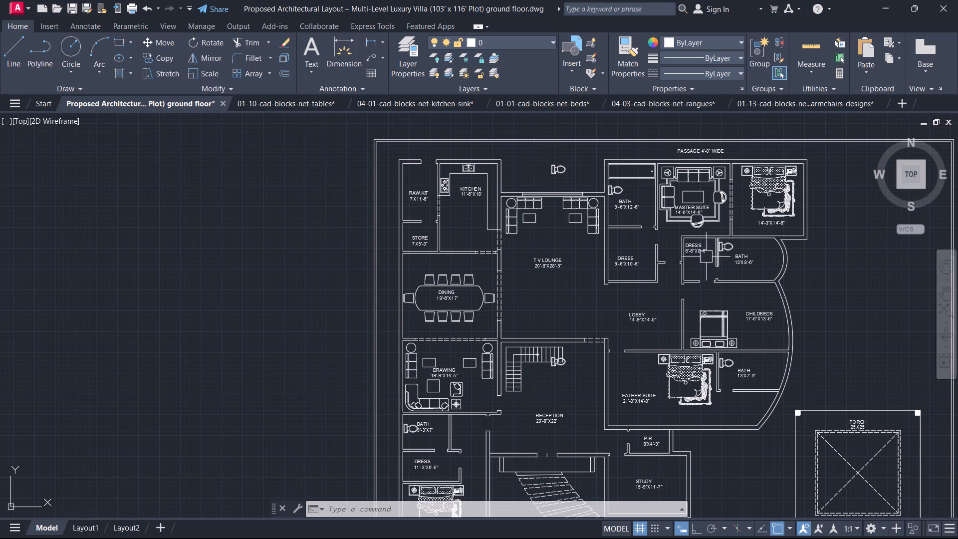
pyautogui.moveTo(608, 262); pyautogui.dragTo(776, 287, button='middle')
pyautogui.moveTo(745, 358); pyautogui.dragTo(714, 162, button='middle')
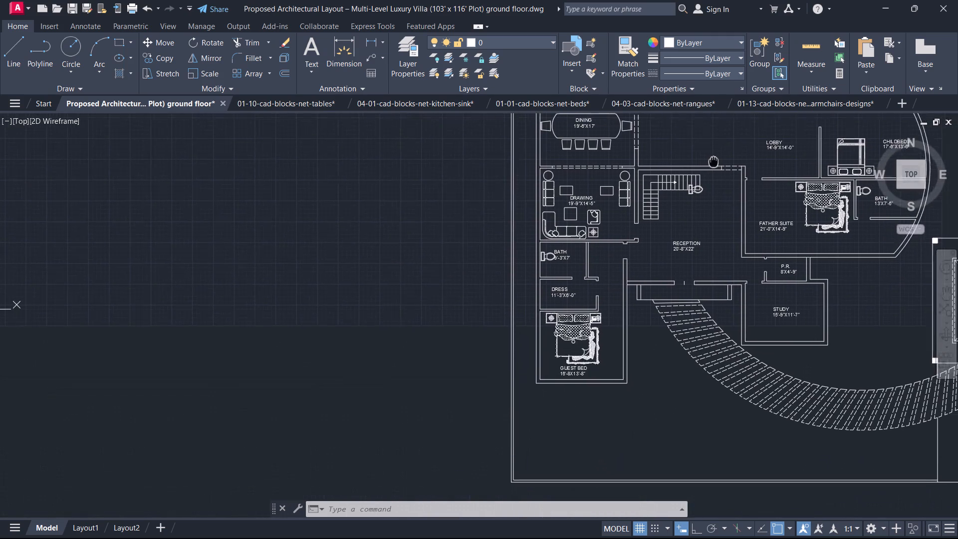
pyautogui.moveTo(714, 162); pyautogui.dragTo(681, 194, button='middle')
pyautogui.moveTo(656, 316); pyautogui.dragTo(627, 325, button='middle')
# Erase the small leftover block lying just above the plan's outer boundary.
pyautogui.scroll(-2, 652, 312)
pyautogui.scroll(1, 631, 320)
pyautogui.moveTo(631, 317); pyautogui.dragTo(641, 414, button='middle')
pyautogui.click(596, 181)
pyautogui.click(583, 202)
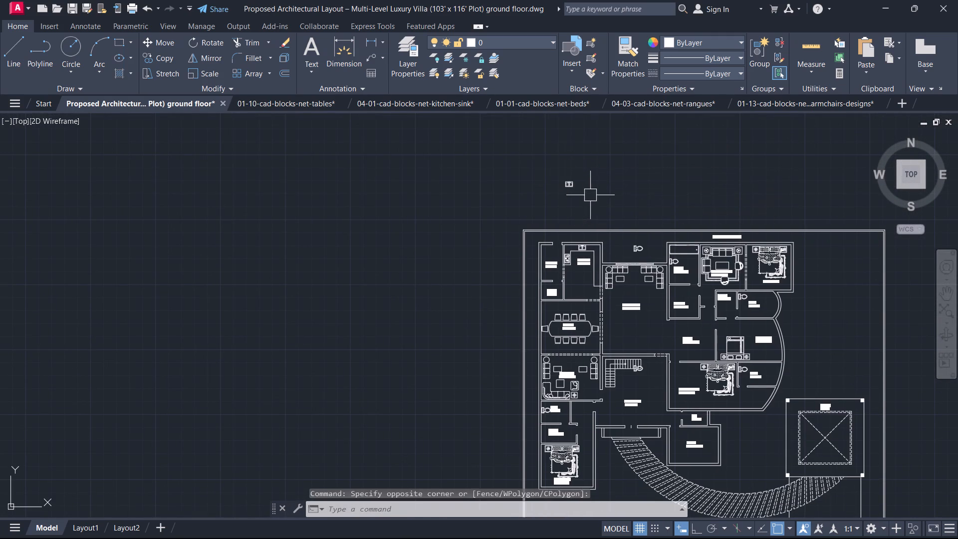
pyautogui.click(590, 195)
pyautogui.click(510, 157)
pyautogui.press('Delete')
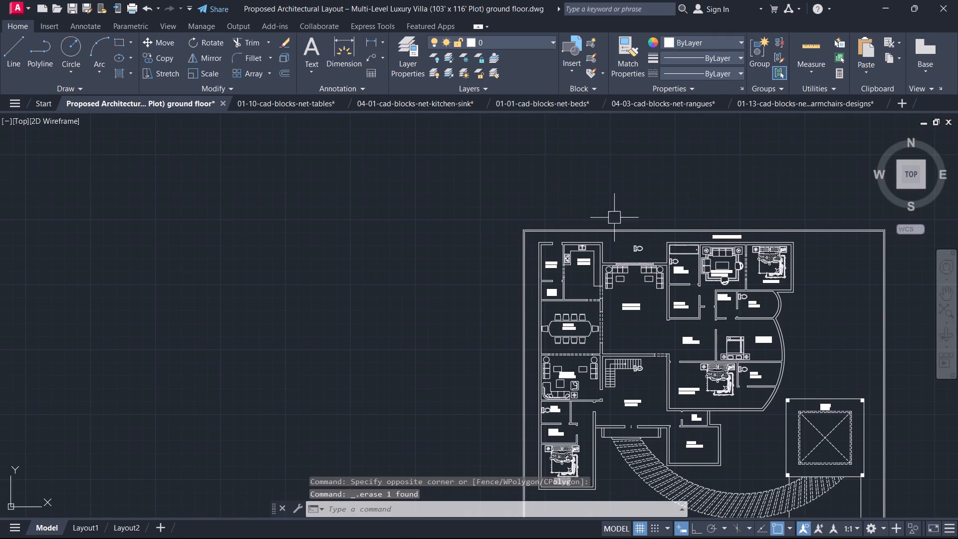
# Erase the leftover bed block to the right of the plan together with the spare block above the plan.
pyautogui.scroll(-2, 652, 227)
pyautogui.moveTo(652, 227); pyautogui.dragTo(512, 240, button='middle')
pyautogui.scroll(2, 711, 270)
pyautogui.moveTo(753, 288); pyautogui.dragTo(735, 376, button='middle')
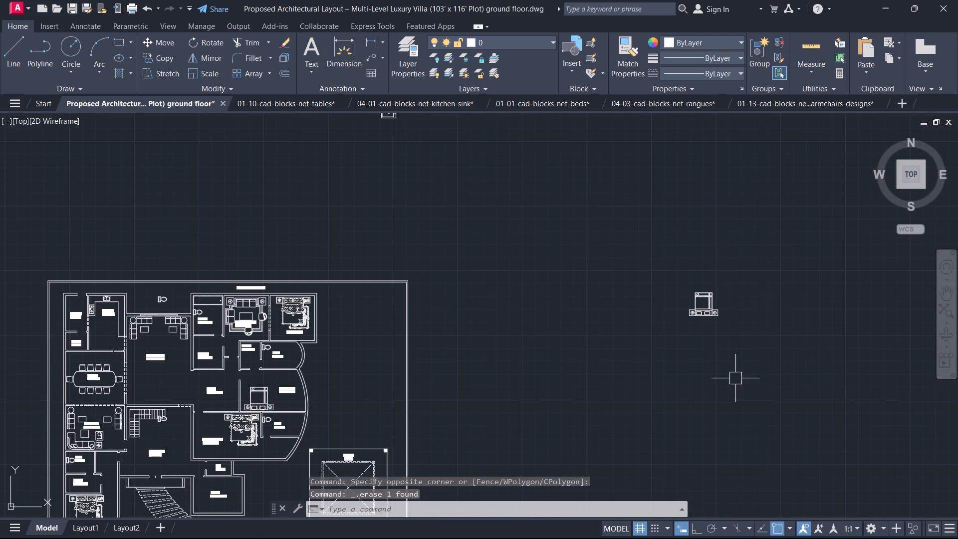
pyautogui.moveTo(735, 378); pyautogui.dragTo(730, 374)
pyautogui.click(651, 251)
pyautogui.scroll(-1, 651, 250)
pyautogui.moveTo(651, 250); pyautogui.dragTo(710, 379, button='middle')
pyautogui.moveTo(587, 357); pyautogui.dragTo(584, 345)
pyautogui.click(501, 227)
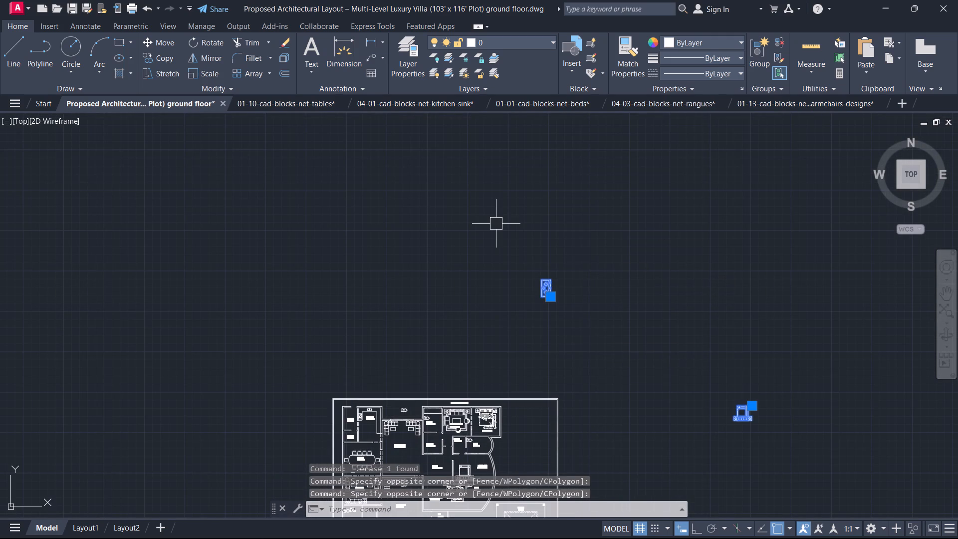
pyautogui.press('Delete')
# Insert the Trees - Imperial block from the architectural tool palettes in the empty space left of the plan, closing the palettes.
pyautogui.scroll(-1, 548, 151)
pyautogui.moveTo(526, 248); pyautogui.dragTo(669, 157, button='middle')
pyautogui.moveTo(642, 308); pyautogui.dragTo(598, 293, button='middle')
pyautogui.scroll(1, 636, 307)
pyautogui.scroll(1, 576, 285)
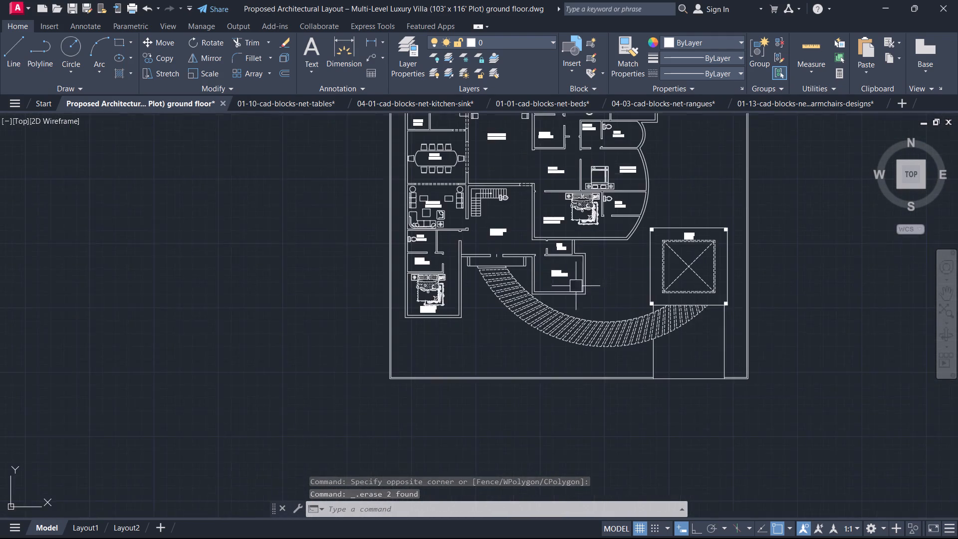
pyautogui.moveTo(578, 303); pyautogui.dragTo(595, 357, button='middle')
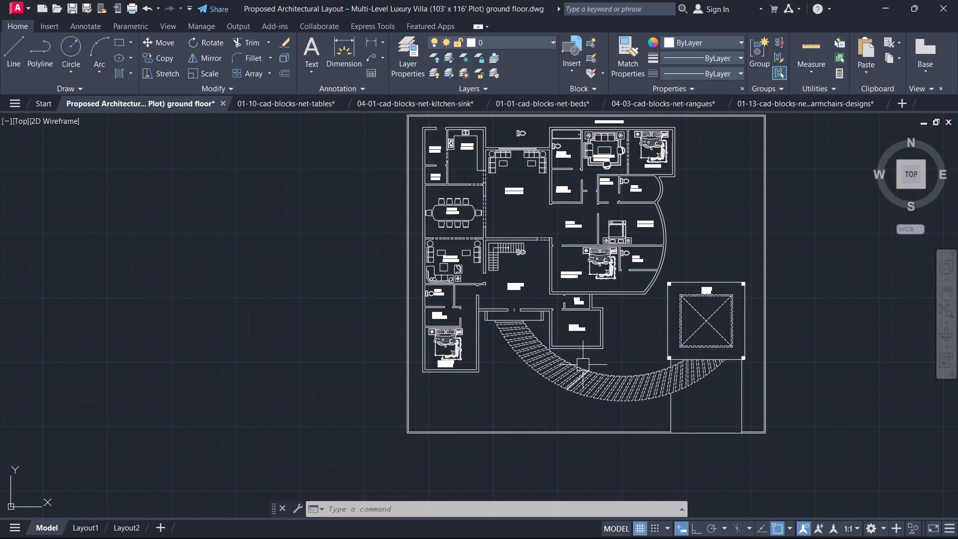
pyautogui.press('t')
pyautogui.write('P')
pyautogui.press('space')
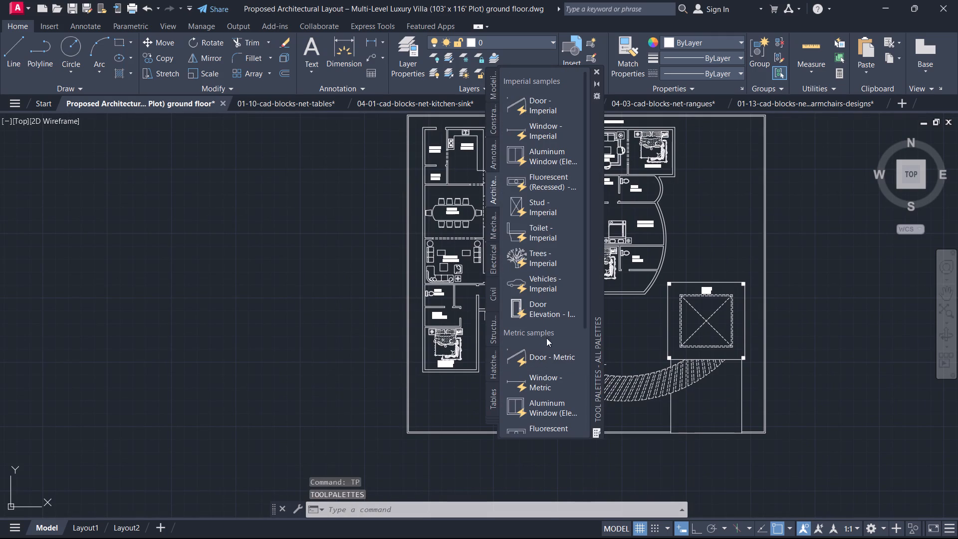
pyautogui.click(532, 250)
pyautogui.click(45, 307)
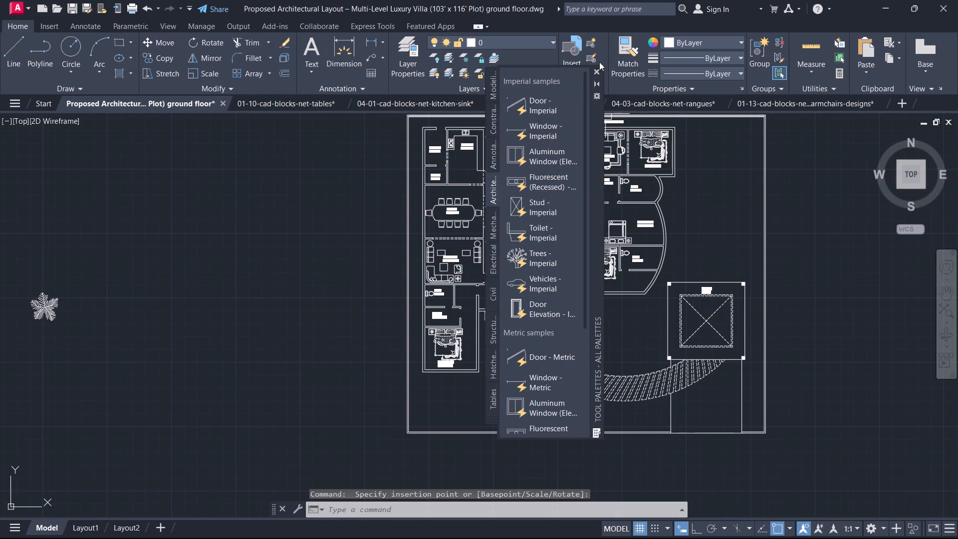
pyautogui.click(599, 68)
# Copy the palm tree block four times around the original, spaced freely in the empty area left of the plan.
pyautogui.moveTo(214, 269); pyautogui.dragTo(395, 256, button='middle')
pyautogui.click(365, 296)
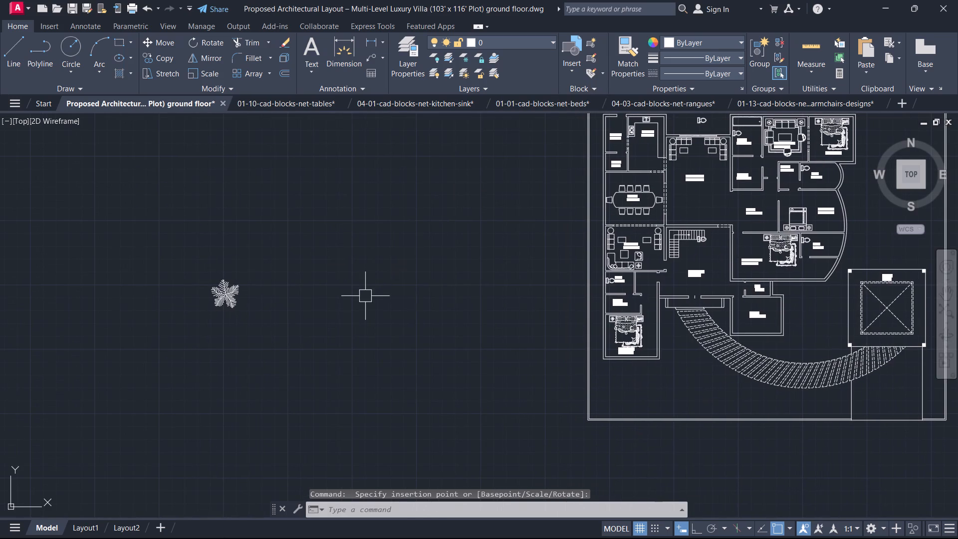
pyautogui.click(163, 270)
pyautogui.press('c')
pyautogui.write('O')
pyautogui.press('space')
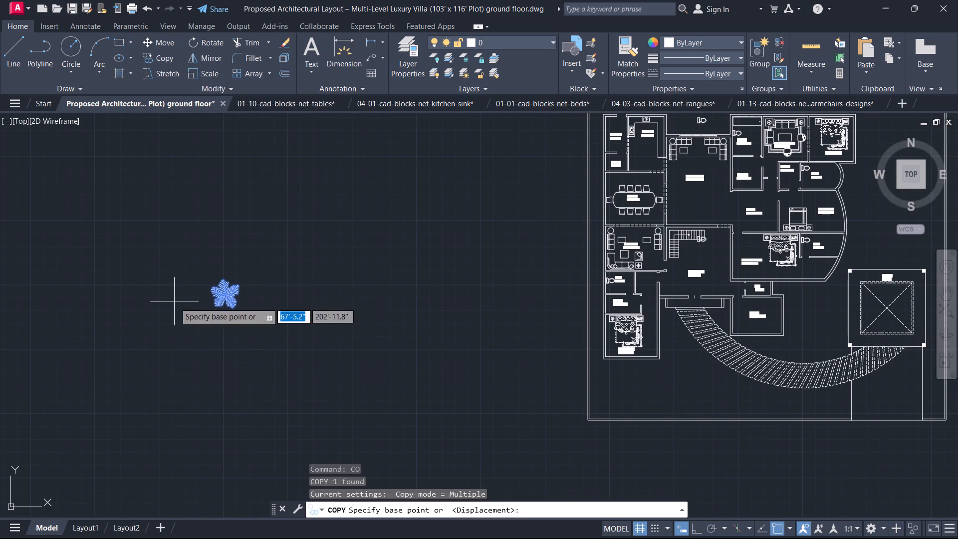
pyautogui.scroll(2, 233, 315)
pyautogui.click(227, 270)
pyautogui.click(365, 287)
pyautogui.click(288, 365)
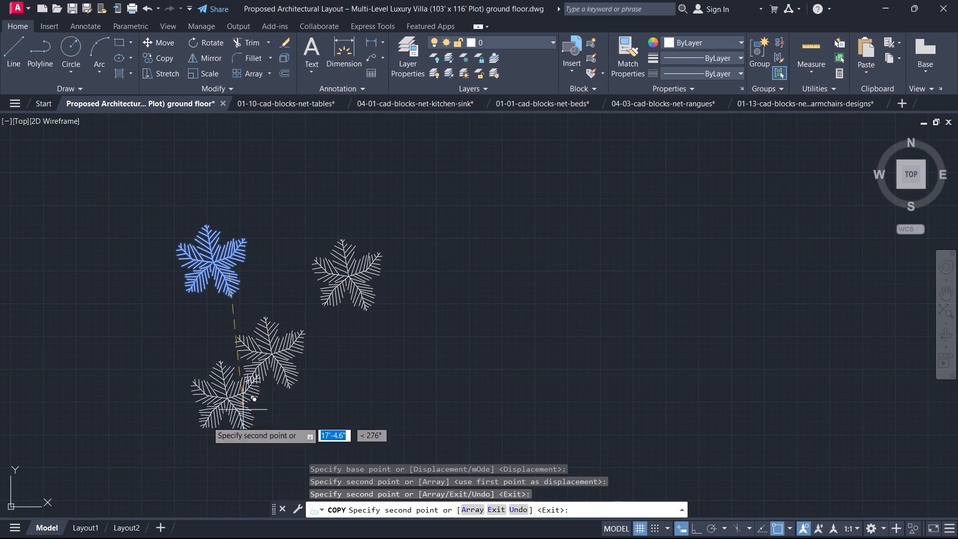
pyautogui.click(141, 427)
pyautogui.moveTo(412, 471); pyautogui.dragTo(413, 466)
pyautogui.click(428, 404)
pyautogui.press('Escape')
# Change the lower-right tree copy to Shrub (Plan).
pyautogui.click(413, 384)
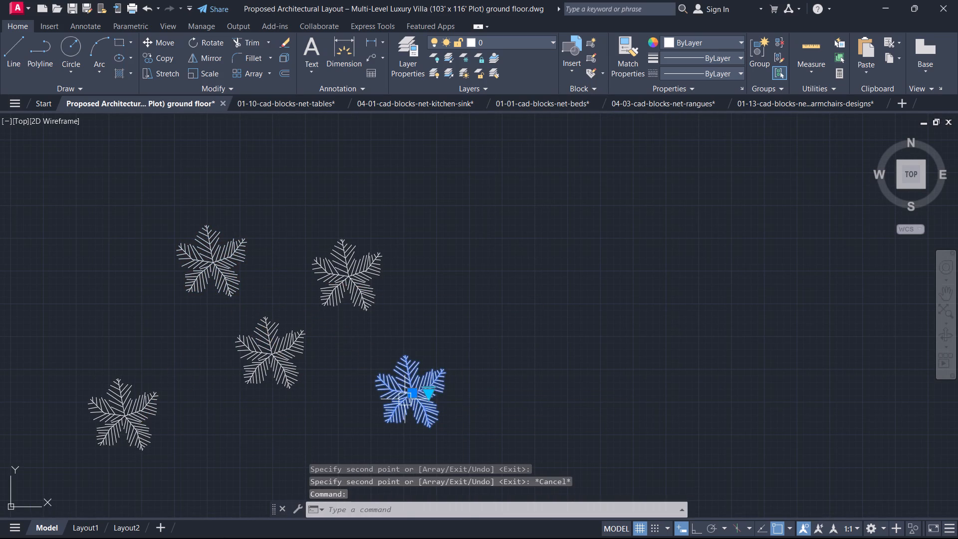
pyautogui.click(431, 396)
pyautogui.click(488, 273)
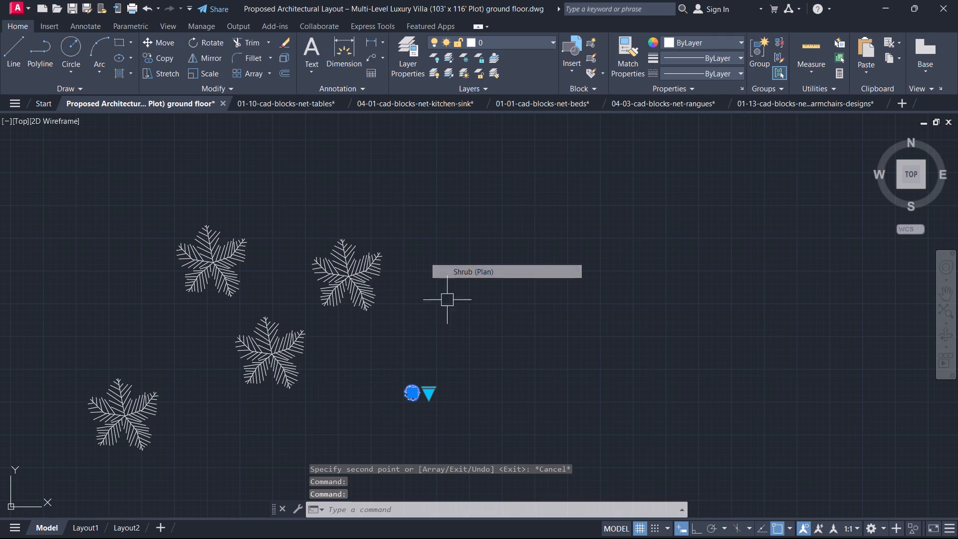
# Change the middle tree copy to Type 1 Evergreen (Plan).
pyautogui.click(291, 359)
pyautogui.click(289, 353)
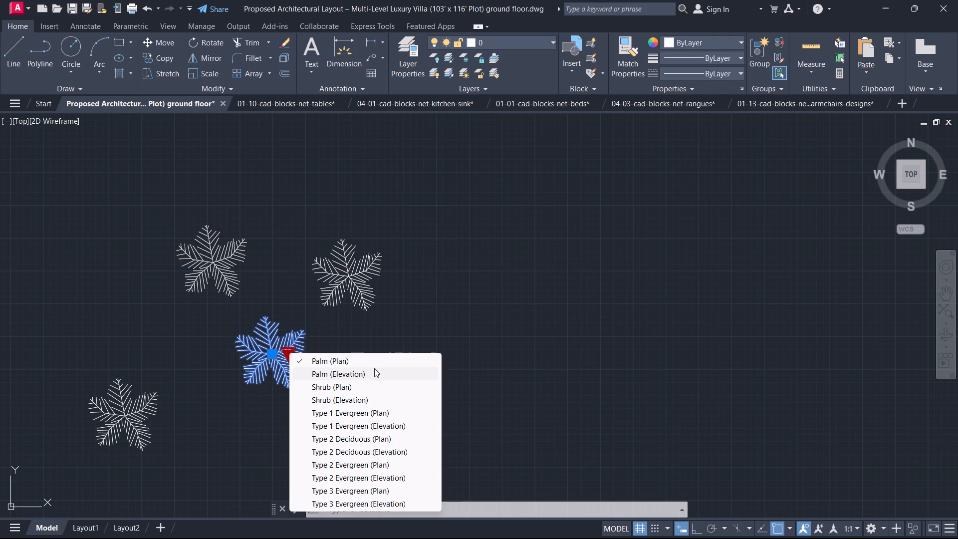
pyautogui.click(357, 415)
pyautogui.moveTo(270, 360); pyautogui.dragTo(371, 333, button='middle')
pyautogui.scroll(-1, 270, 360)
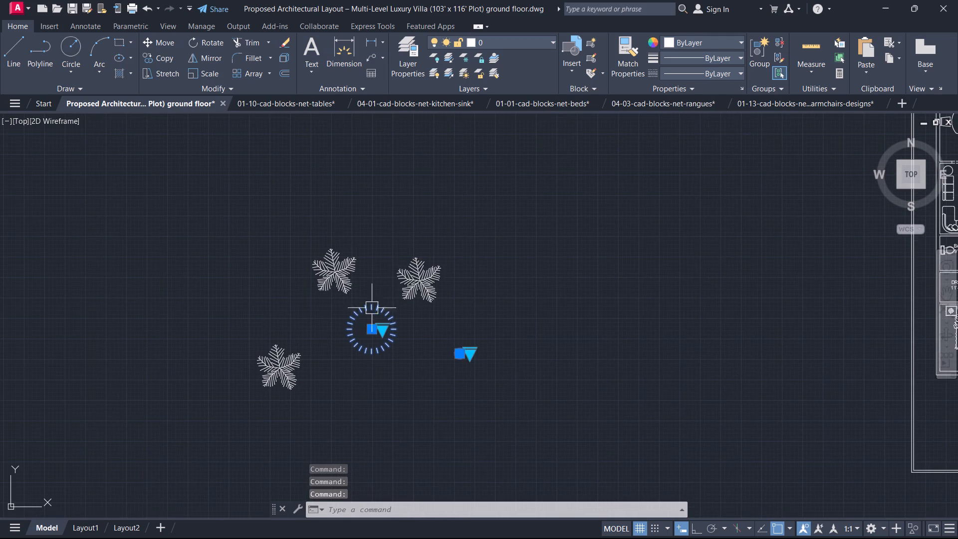
# Change the middle tree to Type 2 Deciduous (Plan), with the upper-right palm also selected.
pyautogui.click(421, 279)
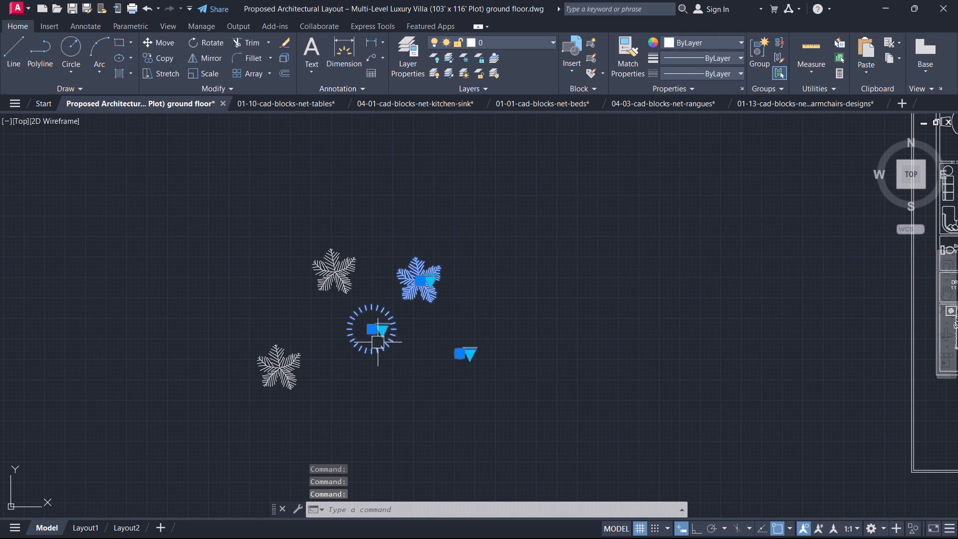
pyautogui.click(388, 330)
pyautogui.click(384, 332)
pyautogui.click(458, 432)
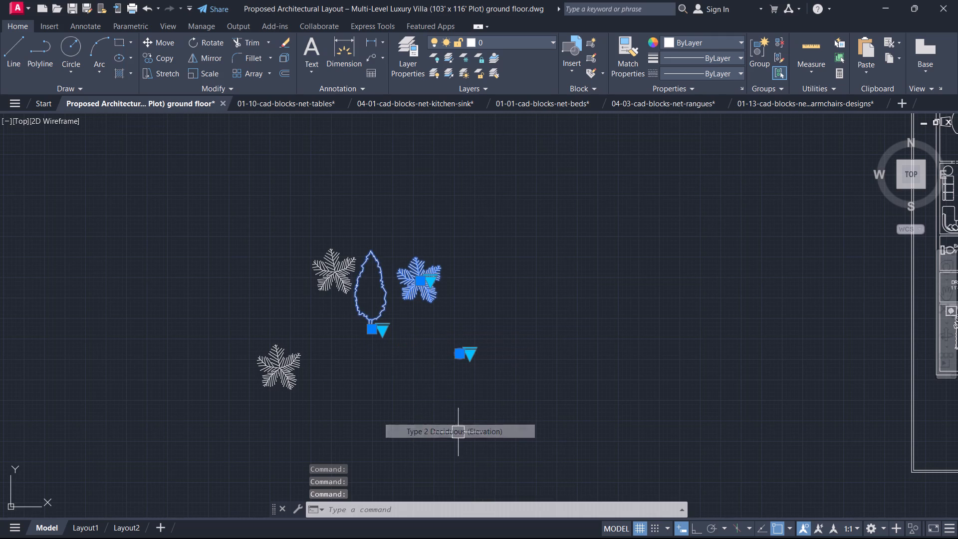
pyautogui.click(385, 327)
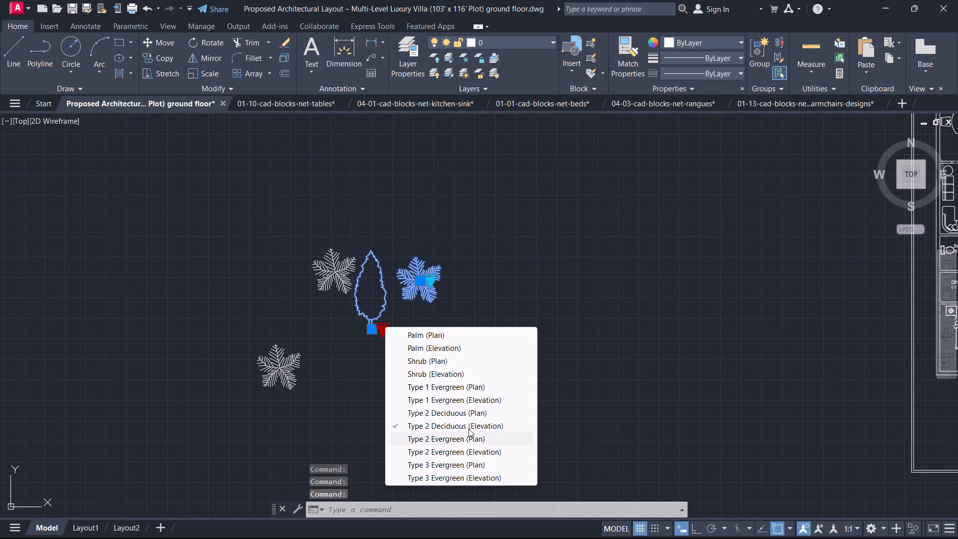
pyautogui.click(470, 418)
# Change the upper-right palm to Type 3 Evergreen (Plan).
pyautogui.click(435, 280)
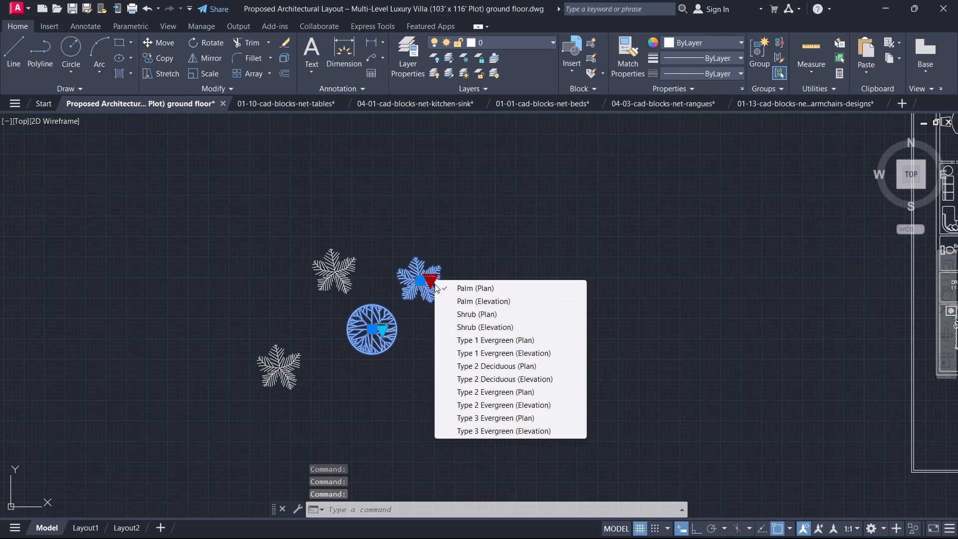
pyautogui.click(496, 414)
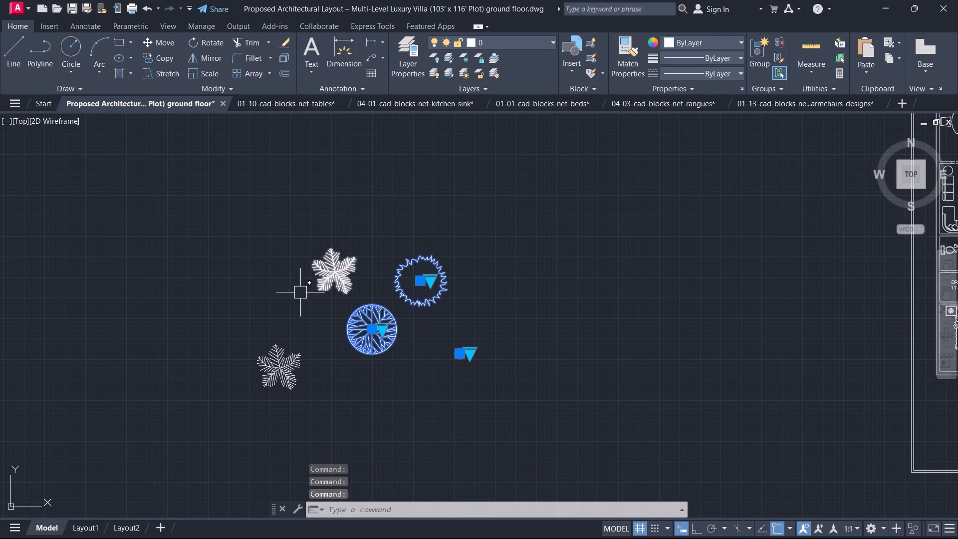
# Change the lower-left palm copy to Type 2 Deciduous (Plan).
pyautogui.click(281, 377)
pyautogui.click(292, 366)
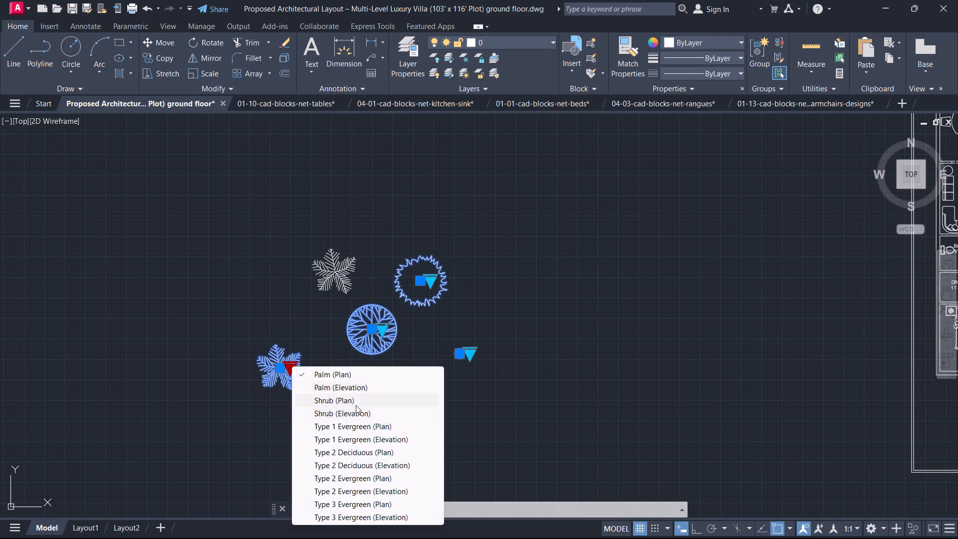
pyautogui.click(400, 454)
# Change the lower-left tree to Type 3 Evergreen (Plan) and clear the selection.
pyautogui.scroll(1, 298, 380)
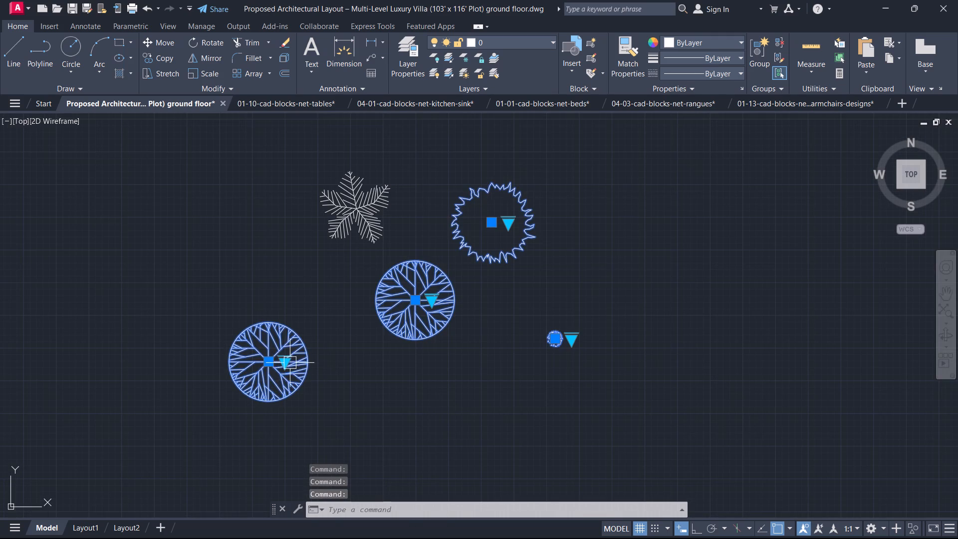
pyautogui.click(290, 361)
pyautogui.click(287, 358)
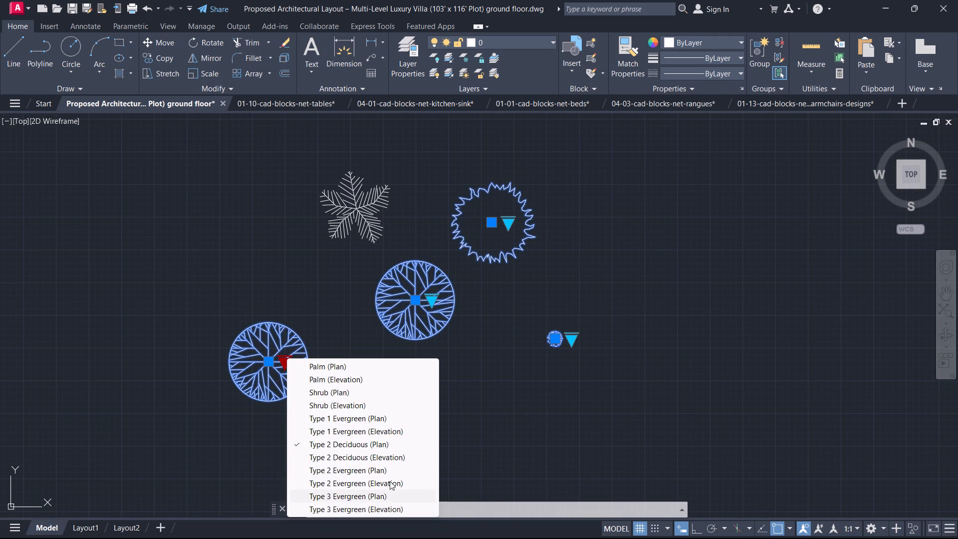
pyautogui.scroll(-3, 390, 481)
pyautogui.click(383, 491)
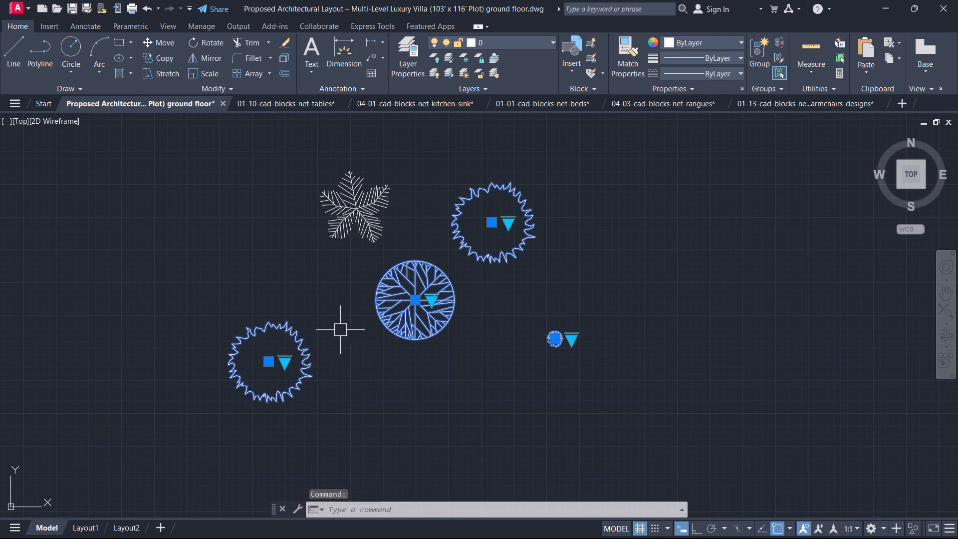
pyautogui.press('Escape')
# Copy the palm to two spots, one below the other, outside the curved wall beside the 13'x8'-6" bath and childbeds room.
pyautogui.scroll(-1, 427, 354)
pyautogui.scroll(3, 427, 354)
pyautogui.moveTo(431, 353); pyautogui.dragTo(440, 360, button='middle')
pyautogui.scroll(-2, 440, 358)
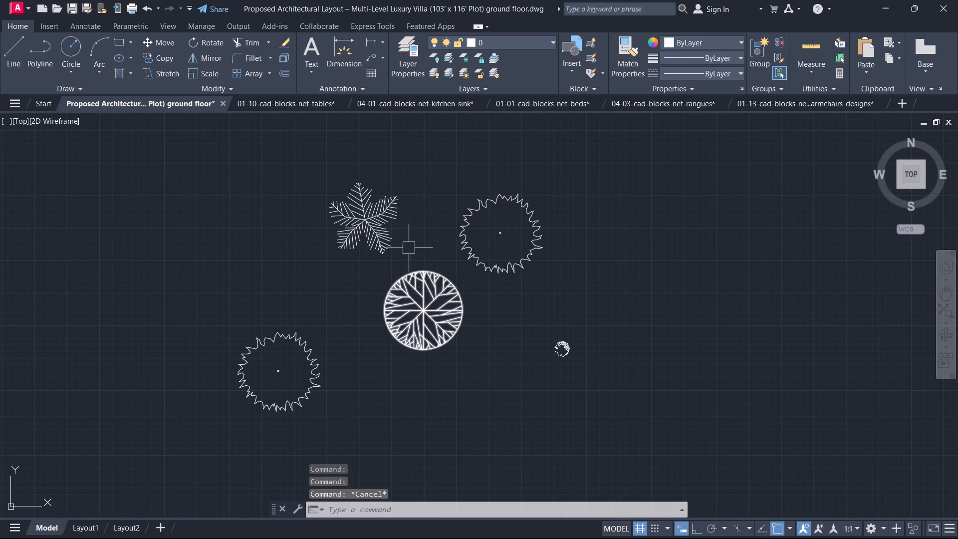
pyautogui.click(394, 230)
pyautogui.press('c')
pyautogui.write('O')
pyautogui.press('space')
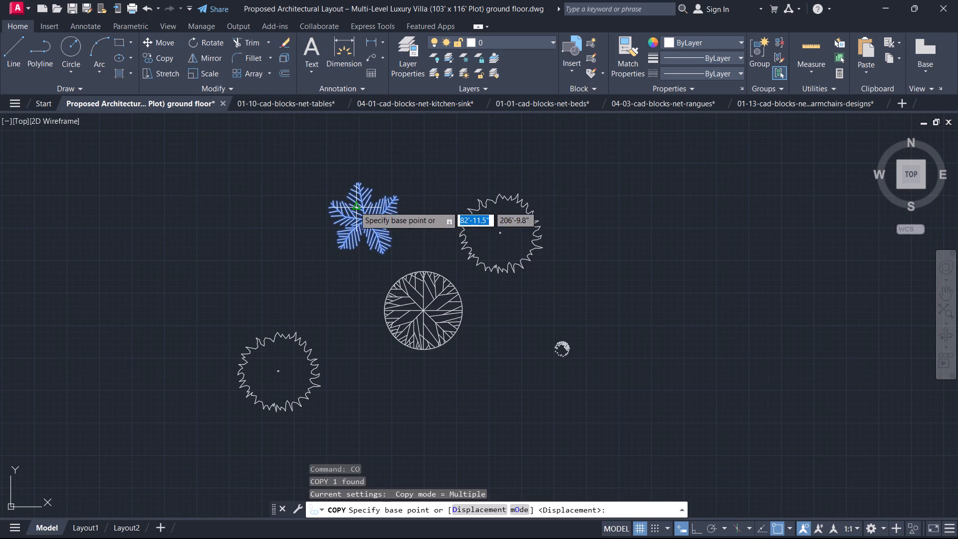
pyautogui.click(369, 225)
pyautogui.scroll(-5, 512, 255)
pyautogui.moveTo(834, 236); pyautogui.dragTo(501, 506, button='middle')
pyautogui.scroll(1, 836, 236)
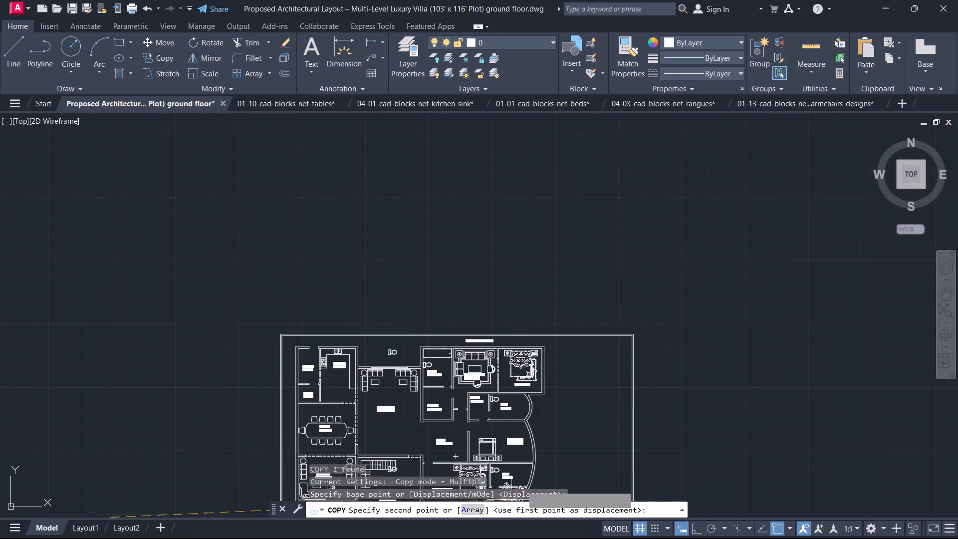
pyautogui.scroll(2, 577, 420)
pyautogui.moveTo(577, 416); pyautogui.dragTo(797, 237, button='middle')
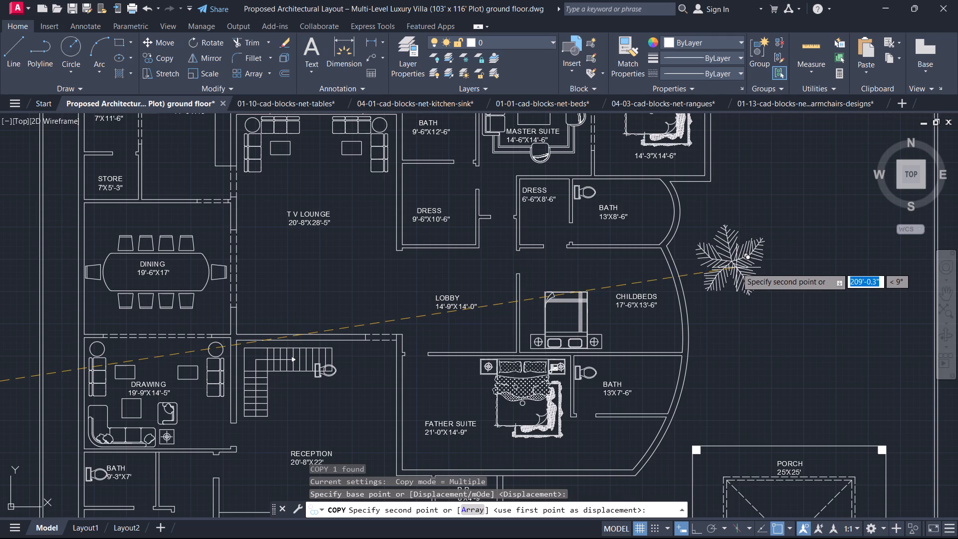
pyautogui.scroll(1, 738, 260)
pyautogui.click(719, 216)
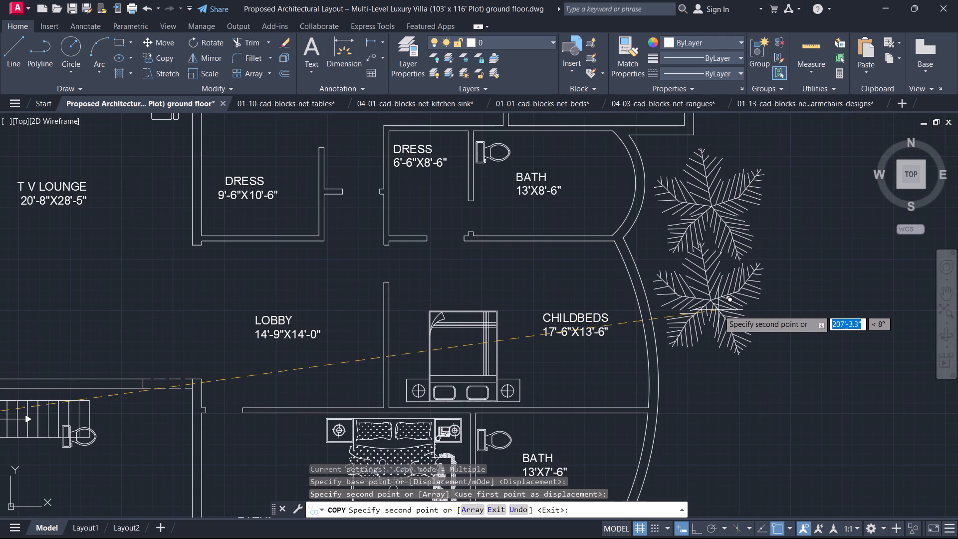
pyautogui.click(720, 301)
pyautogui.press('Escape')
# Copy the small shrub to ten spots scattered over and around the two palms beside the curved bath wall.
pyautogui.scroll(-3, 657, 333)
pyautogui.moveTo(664, 336); pyautogui.dragTo(933, 292, button='middle')
pyautogui.scroll(2, 440, 443)
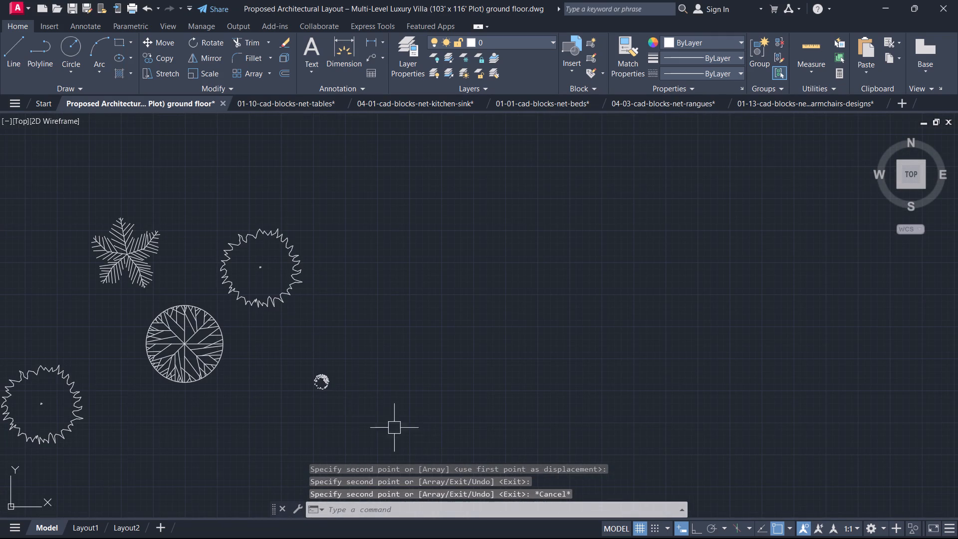
pyautogui.moveTo(324, 384); pyautogui.dragTo(318, 378)
pyautogui.press('c')
pyautogui.press('o')
pyautogui.press('space')
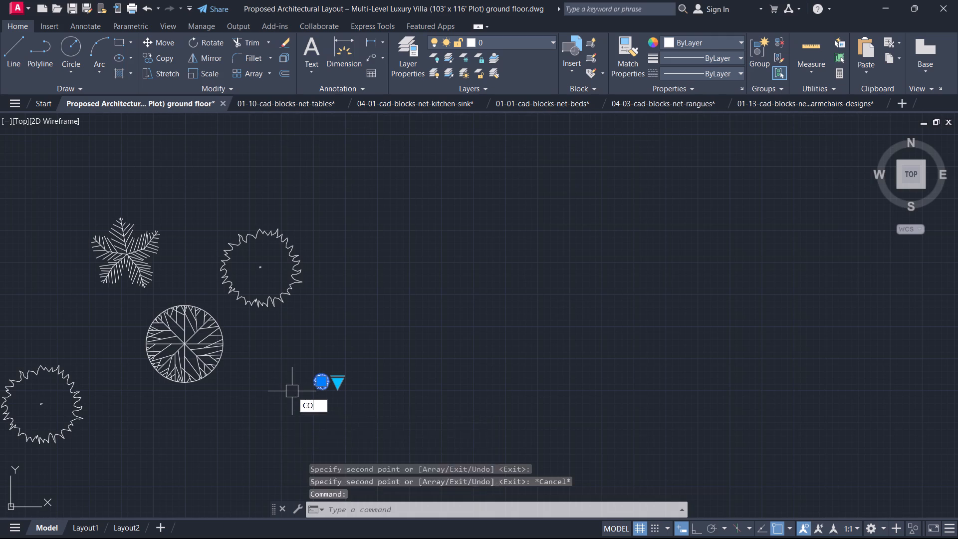
pyautogui.scroll(3, 338, 415)
pyautogui.click(274, 284)
pyautogui.scroll(-4, 456, 330)
pyautogui.moveTo(463, 335); pyautogui.dragTo(217, 398, button='middle')
pyautogui.scroll(-1, 217, 398)
pyautogui.scroll(4, 731, 241)
pyautogui.moveTo(730, 230); pyautogui.dragTo(700, 287, button='middle')
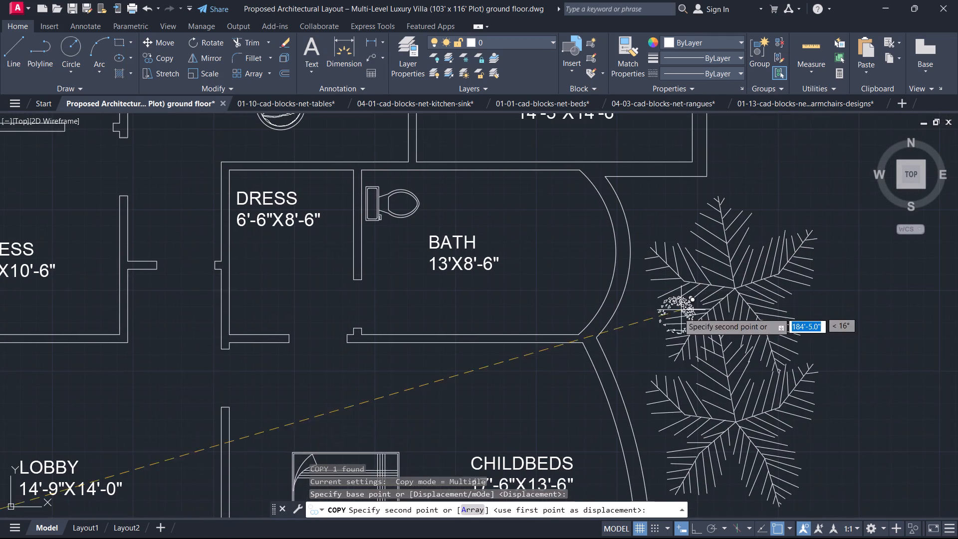
pyautogui.click(672, 314)
pyautogui.click(679, 378)
pyautogui.click(743, 361)
pyautogui.moveTo(747, 334); pyautogui.dragTo(768, 347)
pyautogui.moveTo(784, 354); pyautogui.dragTo(785, 338)
pyautogui.moveTo(772, 283); pyautogui.dragTo(772, 276)
pyautogui.moveTo(754, 256); pyautogui.dragTo(747, 247)
pyautogui.moveTo(702, 196); pyautogui.dragTo(701, 196)
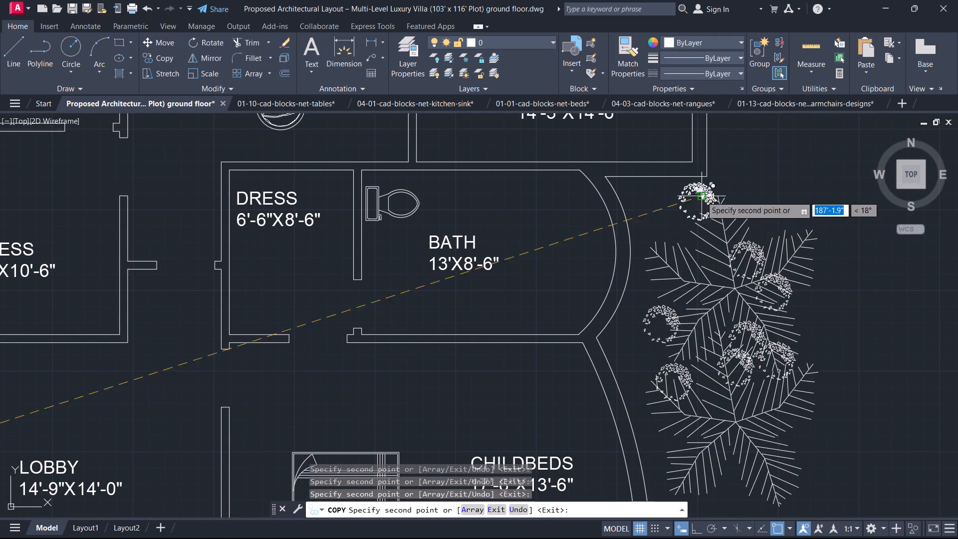
pyautogui.moveTo(701, 196); pyautogui.dragTo(697, 195)
pyautogui.moveTo(668, 206); pyautogui.dragTo(666, 222)
pyautogui.moveTo(659, 272); pyautogui.dragTo(659, 291)
pyautogui.press('Escape')
# Copy the round branching tree to two spots, one at each end of the palm and shrub row by the curved wall.
pyautogui.scroll(-3, 688, 436)
pyautogui.moveTo(688, 431); pyautogui.dragTo(771, 297, button='middle')
pyautogui.moveTo(587, 410); pyautogui.dragTo(649, 373, button='middle')
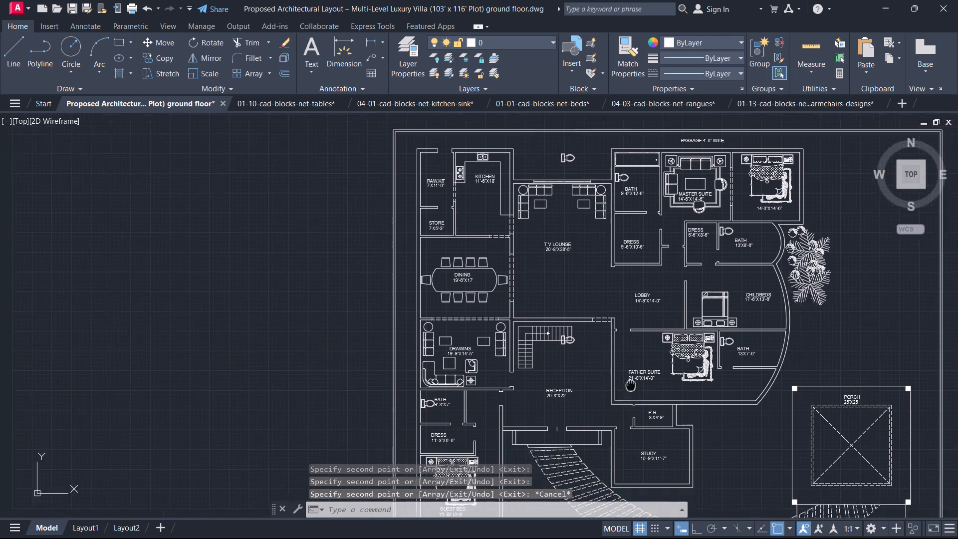
pyautogui.moveTo(649, 373); pyautogui.dragTo(957, 270, button='middle')
pyautogui.scroll(1, 369, 361)
pyautogui.moveTo(210, 374); pyautogui.dragTo(204, 369)
pyautogui.click(135, 326)
pyautogui.press('c')
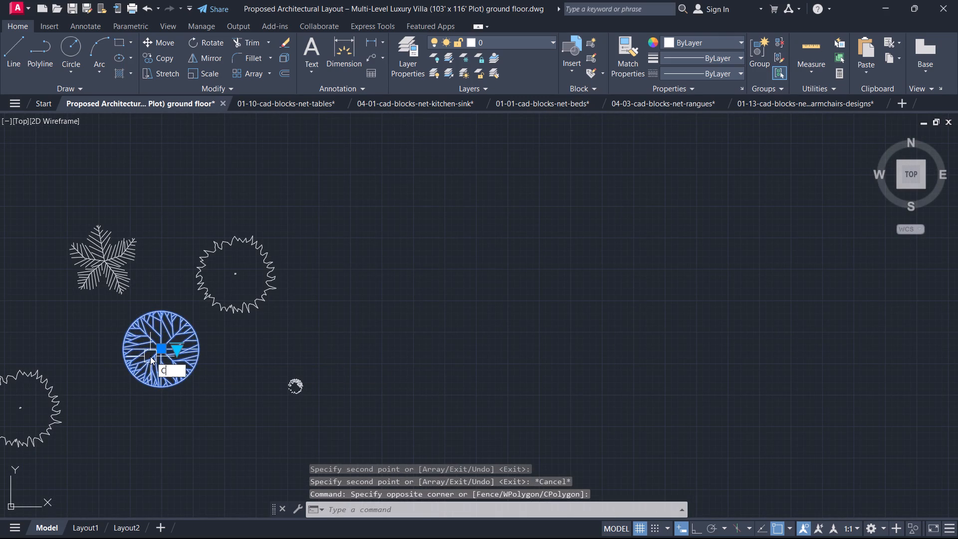
pyautogui.write('O')
pyautogui.press('space')
pyautogui.click(169, 370)
pyautogui.scroll(-1, 495, 409)
pyautogui.scroll(1, 496, 408)
pyautogui.moveTo(499, 404); pyautogui.dragTo(542, 220, button='middle')
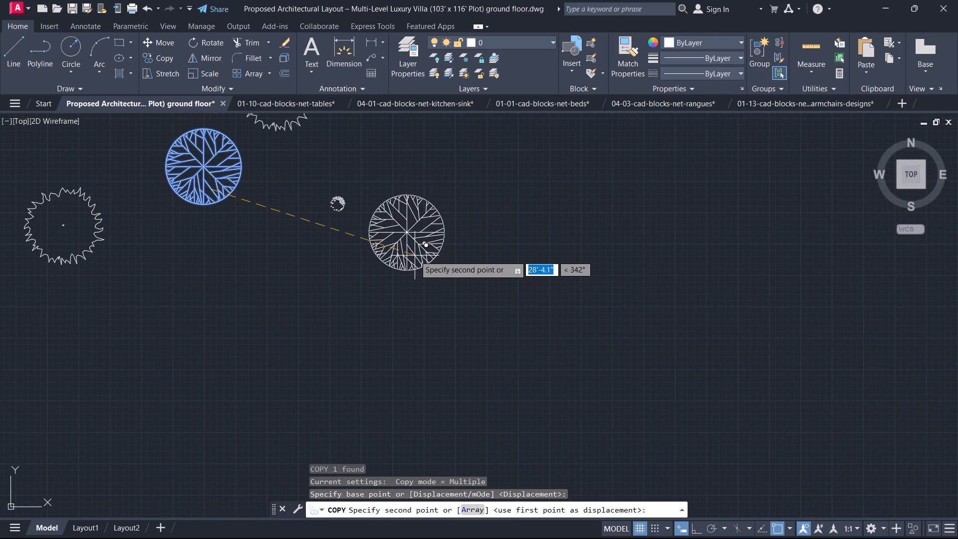
pyautogui.scroll(-4, 349, 201)
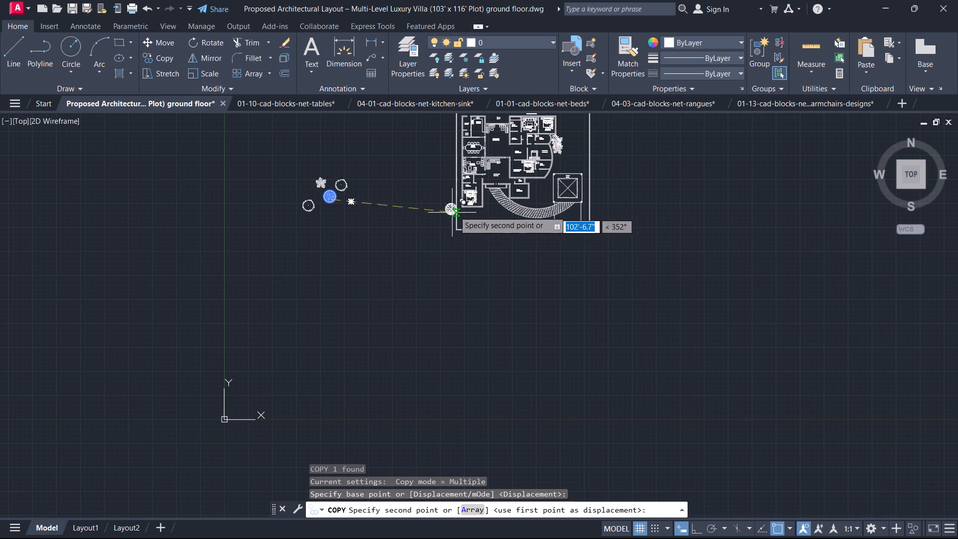
pyautogui.scroll(3, 549, 175)
pyautogui.moveTo(565, 187); pyautogui.dragTo(500, 472, button='middle')
pyautogui.scroll(3, 494, 391)
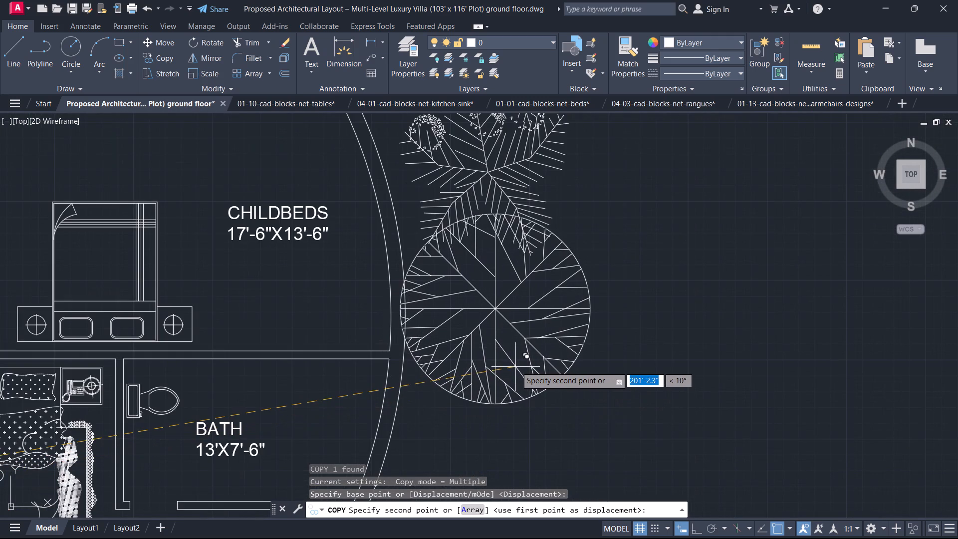
pyautogui.click(526, 364)
pyautogui.scroll(-2, 533, 325)
pyautogui.moveTo(533, 325); pyautogui.dragTo(566, 460, button='middle')
pyautogui.scroll(1, 543, 412)
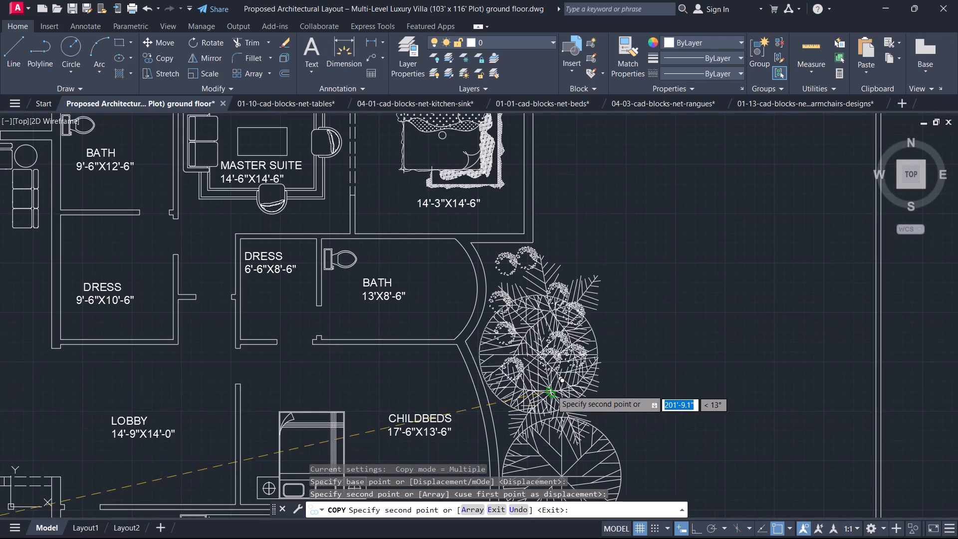
pyautogui.click(614, 273)
pyautogui.scroll(-4, 625, 306)
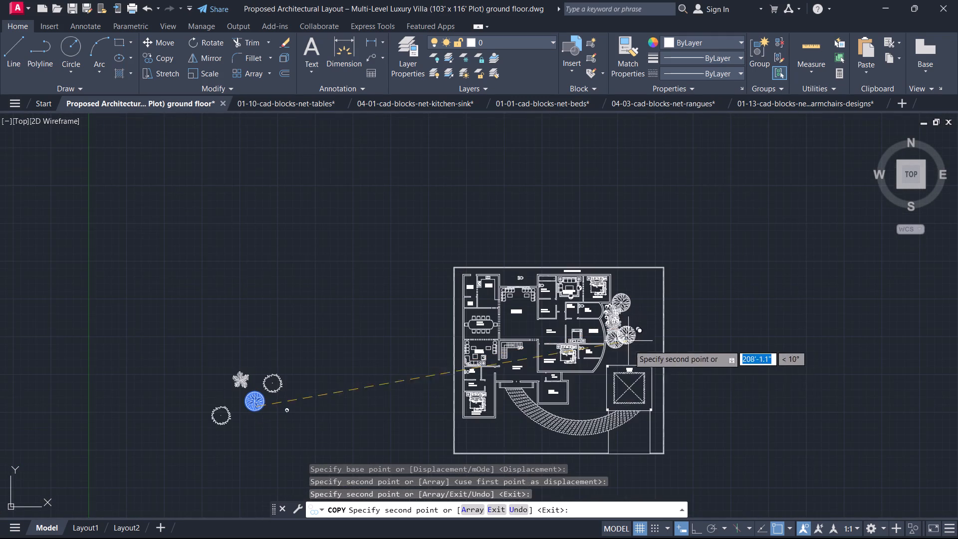
pyautogui.scroll(1, 495, 476)
pyautogui.press('Escape')
# Copy the lower-left spiky evergreen tree to two side-by-side spots just above the porch.
pyautogui.scroll(1, 721, 270)
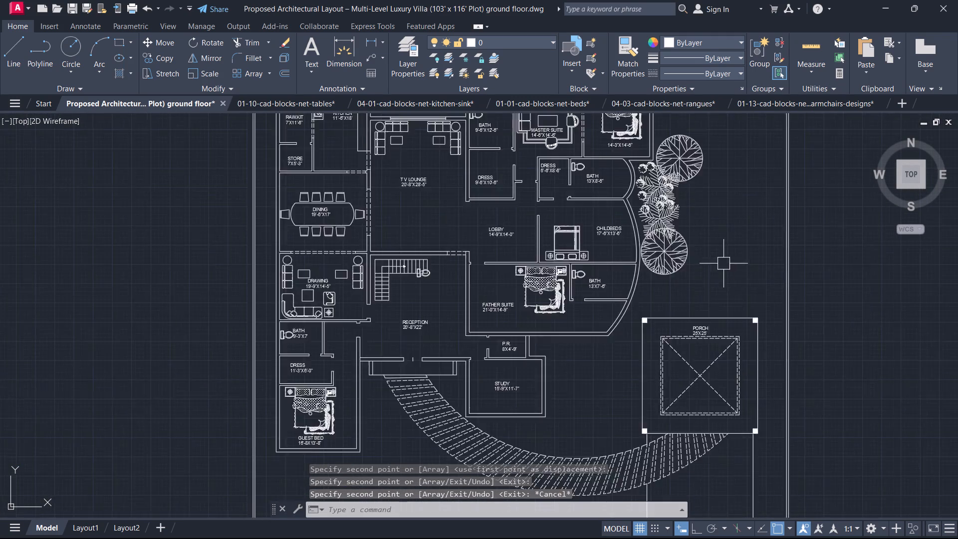
pyautogui.scroll(1, 723, 264)
pyautogui.moveTo(698, 287); pyautogui.dragTo(687, 262)
pyautogui.press('Escape')
pyautogui.moveTo(655, 147); pyautogui.dragTo(718, 169, button='middle')
pyautogui.scroll(-2, 658, 148)
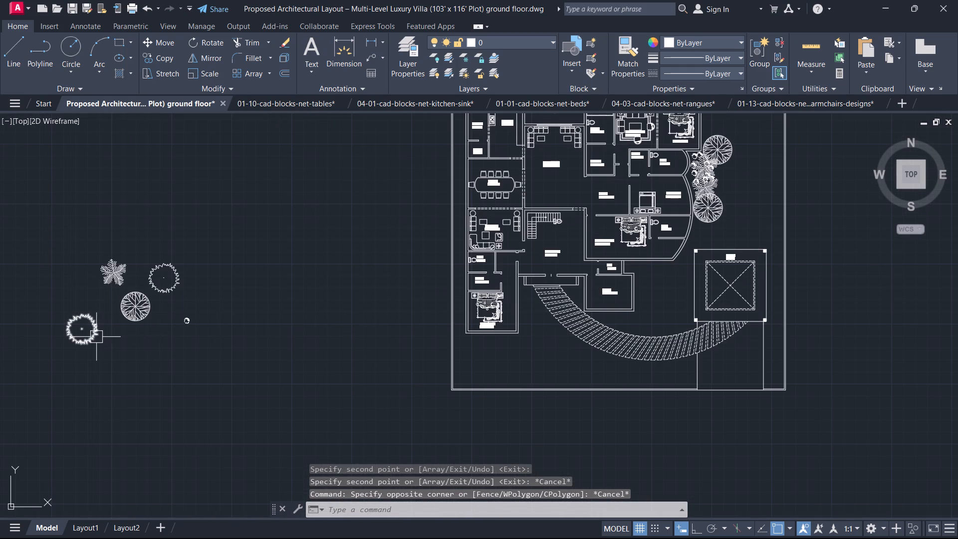
pyautogui.click(80, 332)
pyautogui.press('c')
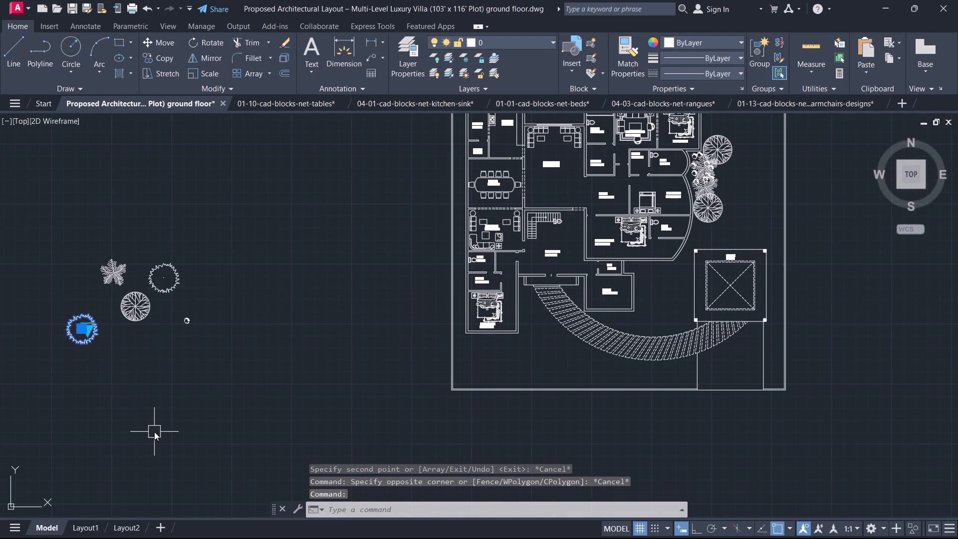
pyautogui.write('O')
pyautogui.press('space')
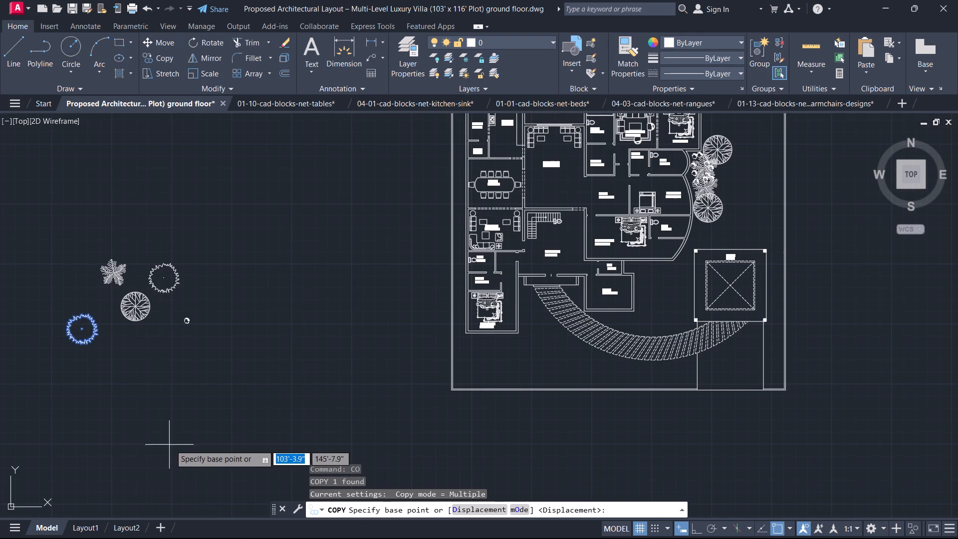
pyautogui.moveTo(72, 330); pyautogui.dragTo(88, 340)
pyautogui.scroll(3, 675, 284)
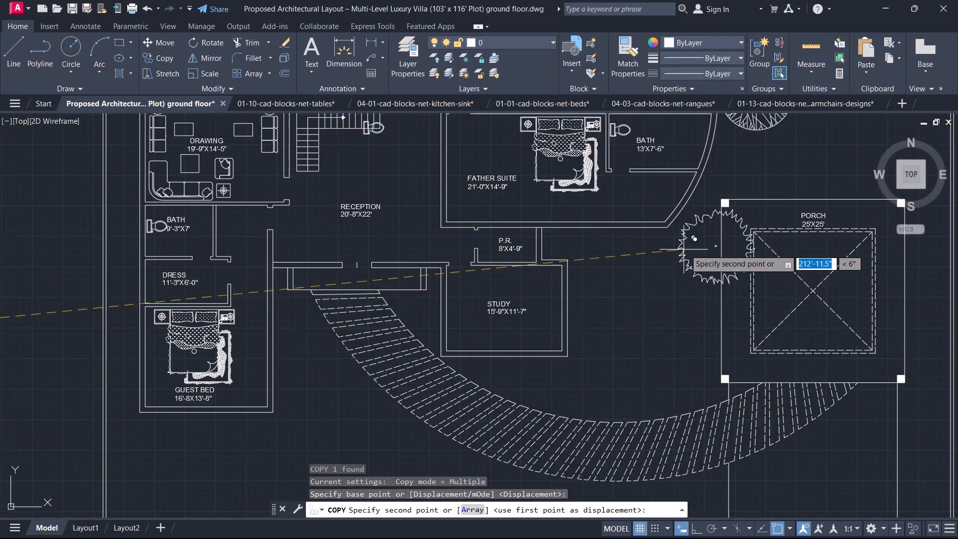
pyautogui.scroll(1, 686, 250)
pyautogui.moveTo(691, 250); pyautogui.dragTo(588, 504, button='middle')
pyautogui.click(660, 300)
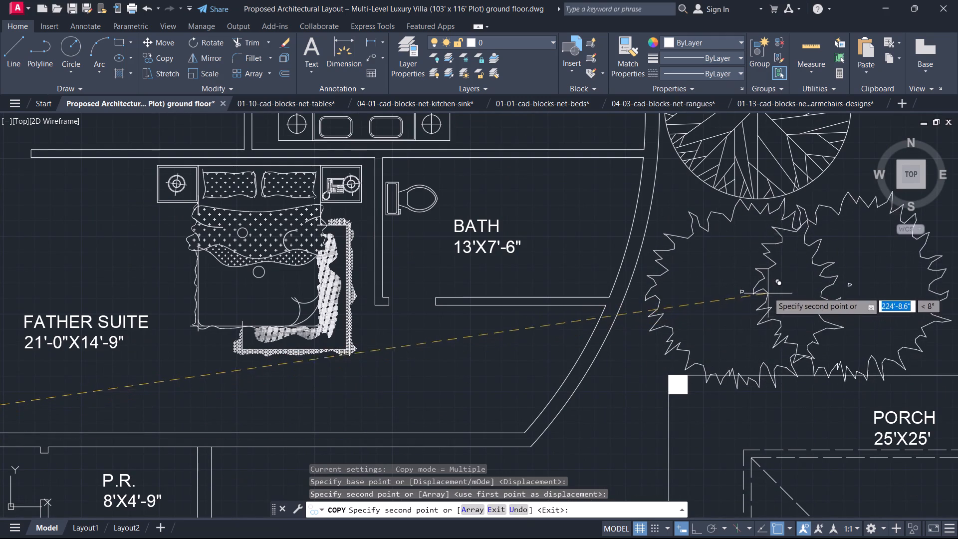
pyautogui.click(820, 288)
pyautogui.press('Escape')
# Copy the lower palm with its adjacent shrub to two spots over the pair of evergreen trees above the porch.
pyautogui.scroll(-2, 730, 319)
pyautogui.moveTo(732, 239); pyautogui.dragTo(738, 249, button='middle')
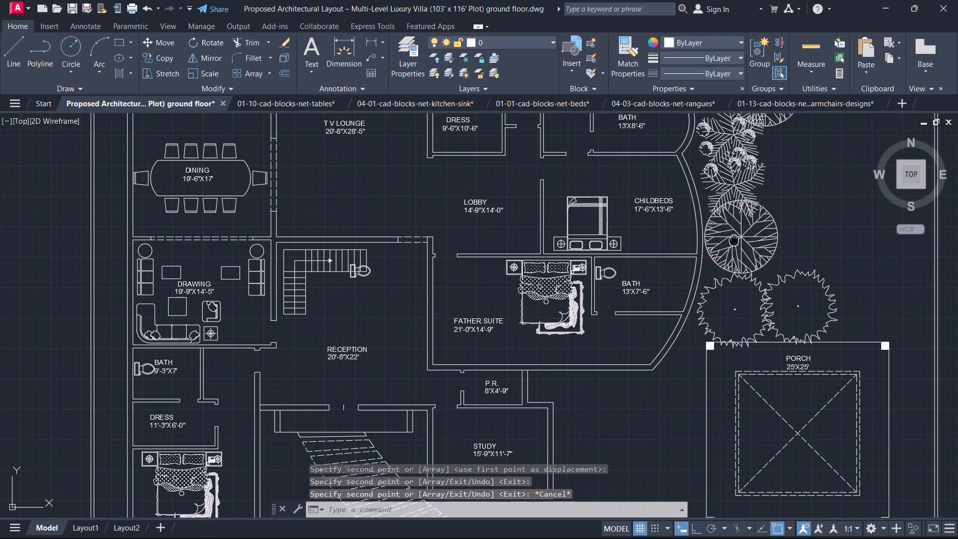
pyautogui.moveTo(738, 249); pyautogui.dragTo(704, 405, button='middle')
pyautogui.scroll(2, 676, 330)
pyautogui.click(674, 297)
pyautogui.click(661, 299)
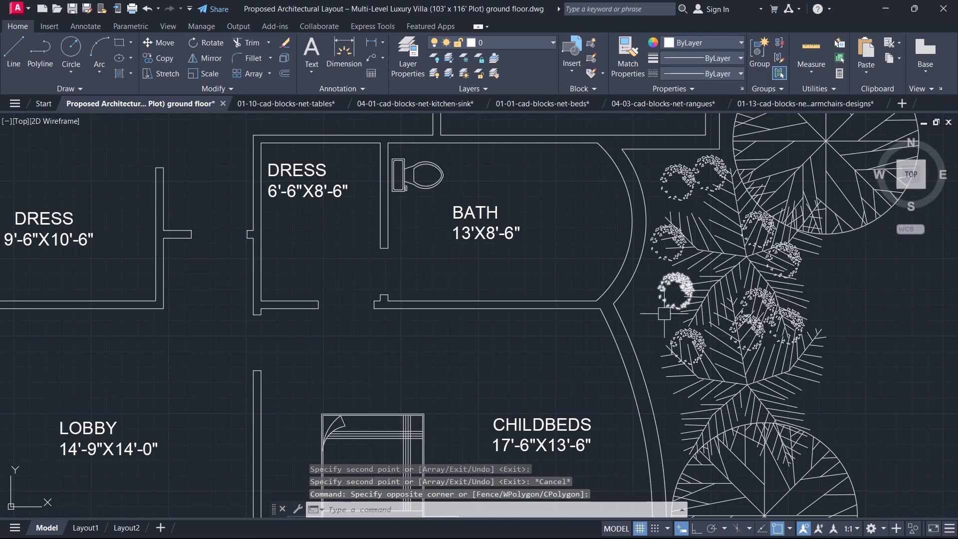
pyautogui.click(690, 363)
pyautogui.click(691, 390)
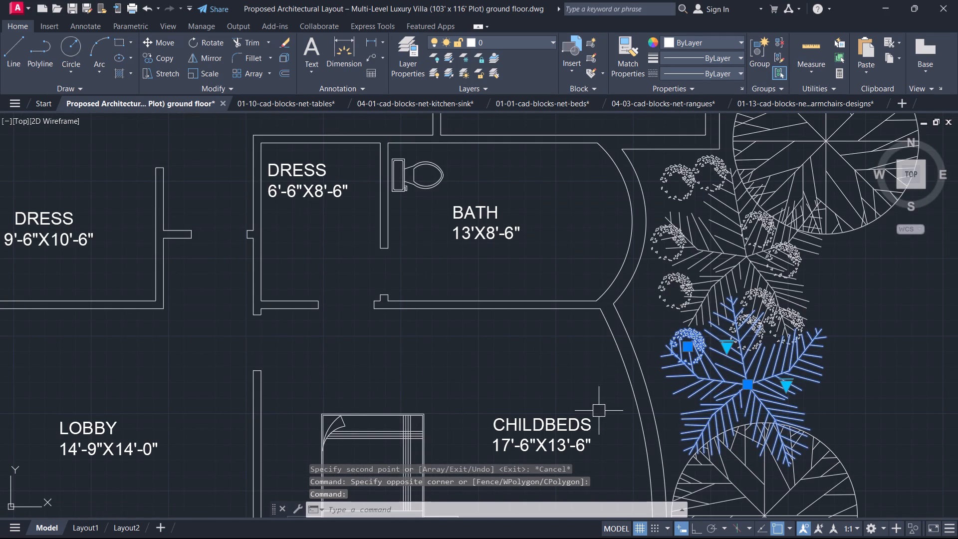
pyautogui.press('c')
pyautogui.press('o')
pyautogui.press('space')
pyautogui.click(727, 374)
pyautogui.scroll(1, 957, 434)
pyautogui.scroll(-2, 957, 432)
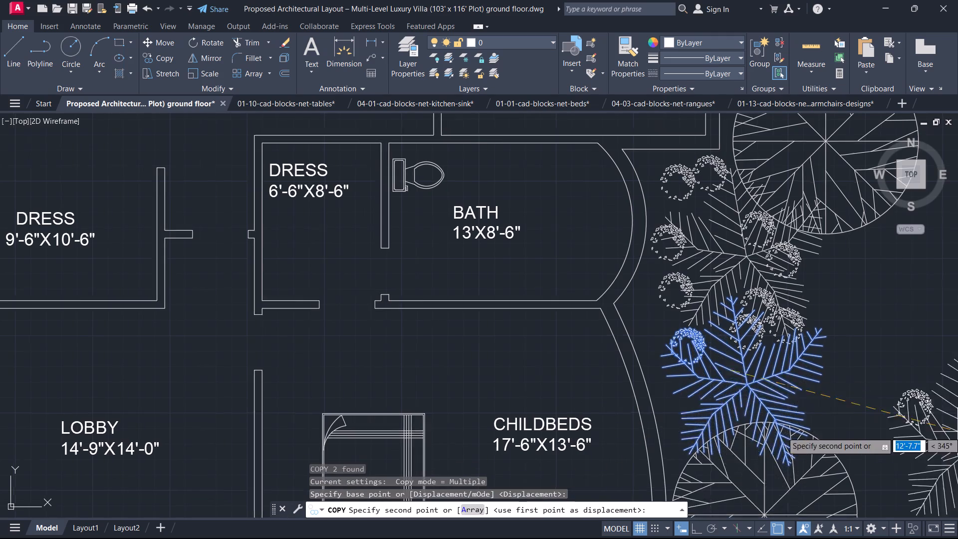
pyautogui.moveTo(957, 432); pyautogui.dragTo(845, 279, button='middle')
pyautogui.scroll(1, 757, 441)
pyautogui.click(754, 440)
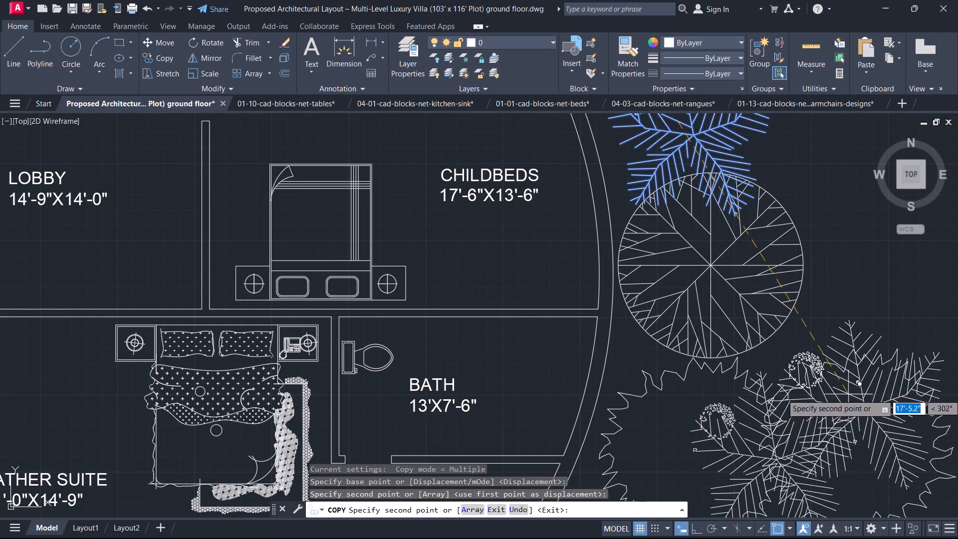
pyautogui.click(841, 376)
pyautogui.press('Escape')
# Copy the lower palm, round tree and mixed planting above the porch to the plot's upper-right corner.
pyautogui.scroll(-3, 894, 390)
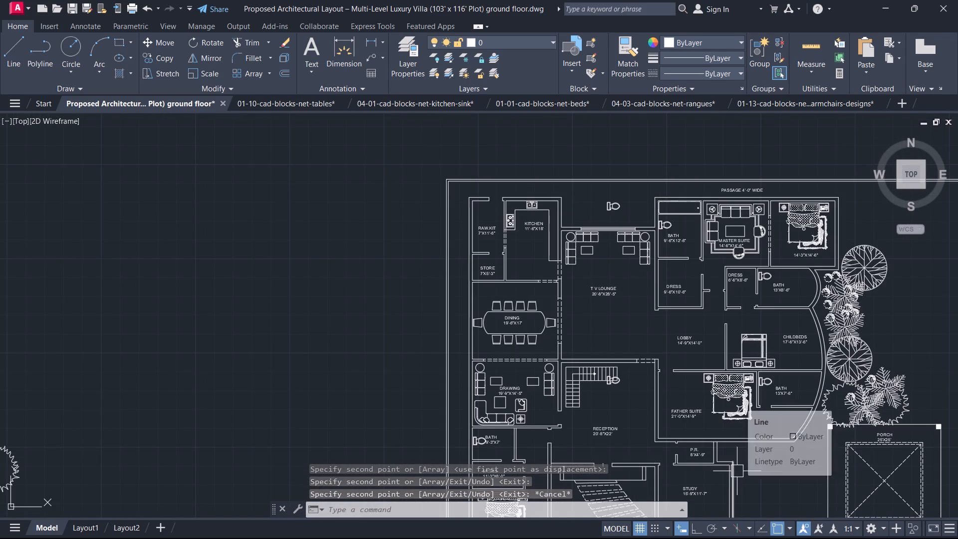
pyautogui.scroll(-2, 753, 452)
pyautogui.moveTo(755, 451); pyautogui.dragTo(796, 383, button='middle')
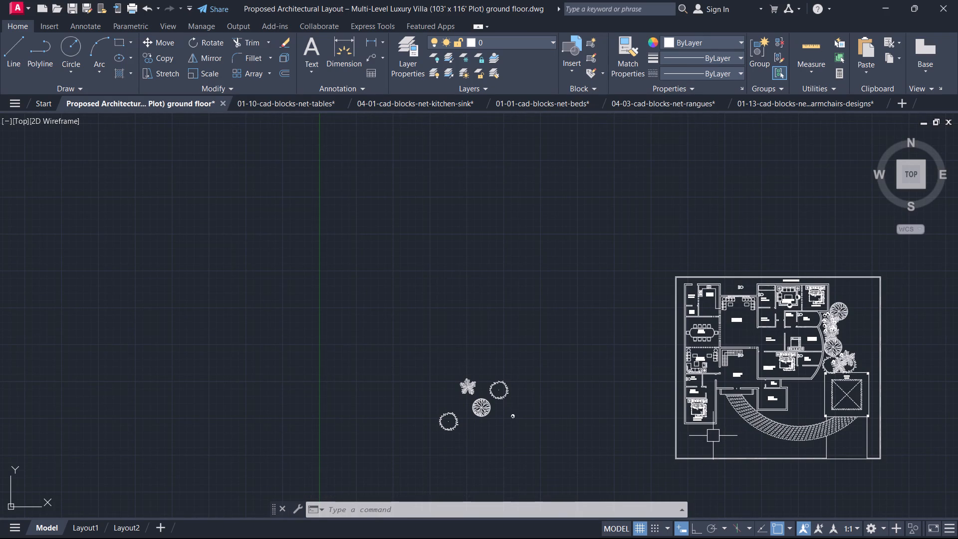
pyautogui.scroll(3, 794, 386)
pyautogui.moveTo(887, 317); pyautogui.dragTo(728, 389, button='middle')
pyautogui.click(773, 413)
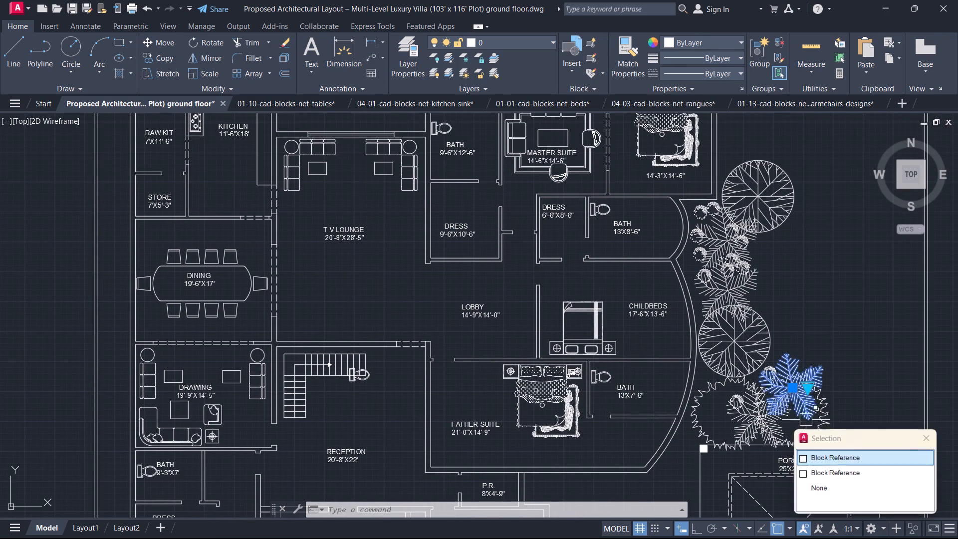
pyautogui.keyDown('ctrl'); pyautogui.click(859, 413); pyautogui.keyUp('ctrl')
pyautogui.click(729, 338)
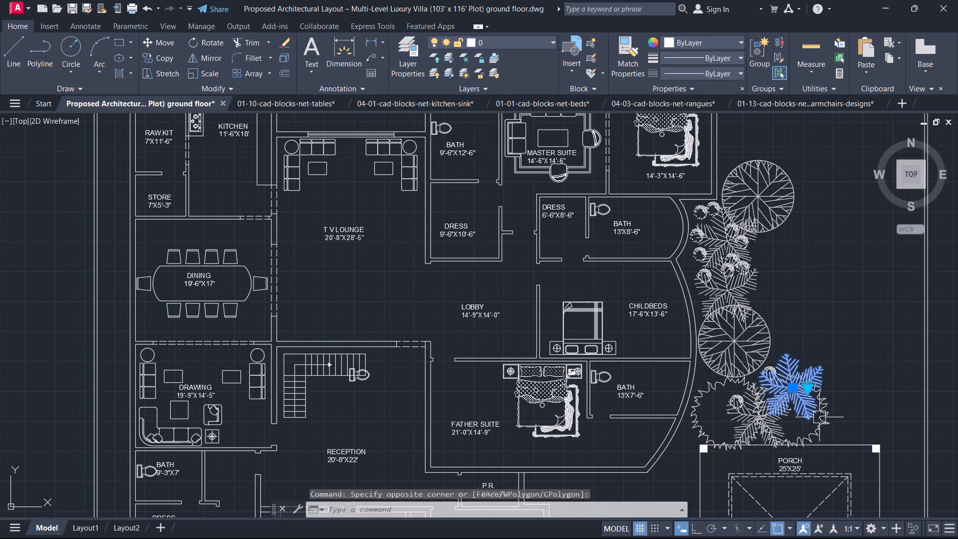
pyautogui.click(844, 419)
pyautogui.click(723, 312)
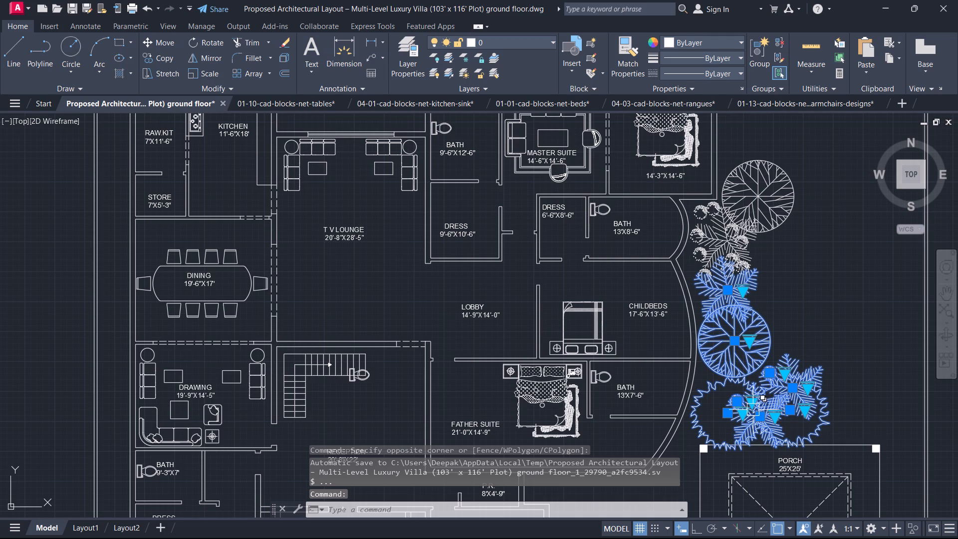
pyautogui.press('c')
pyautogui.press('o')
pyautogui.press('space')
pyautogui.moveTo(740, 421); pyautogui.dragTo(748, 415)
pyautogui.scroll(-2, 795, 340)
pyautogui.moveTo(795, 340); pyautogui.dragTo(697, 515, button='middle')
pyautogui.scroll(3, 717, 483)
pyautogui.click(762, 350)
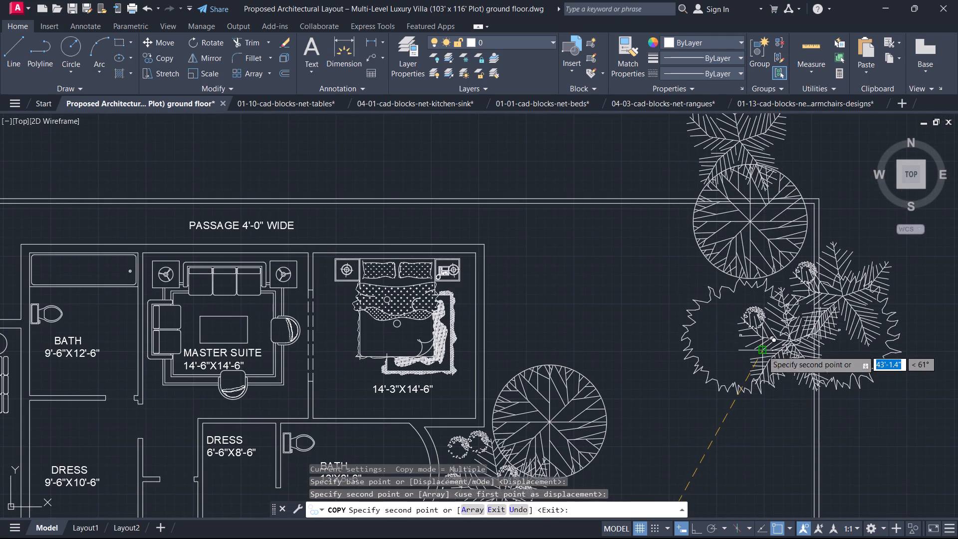
pyautogui.press('Escape')
# Move the outermost palm and spiky evergreen of the corner group inward, inside the plot's boundary wall.
pyautogui.click(856, 315)
pyautogui.click(866, 382)
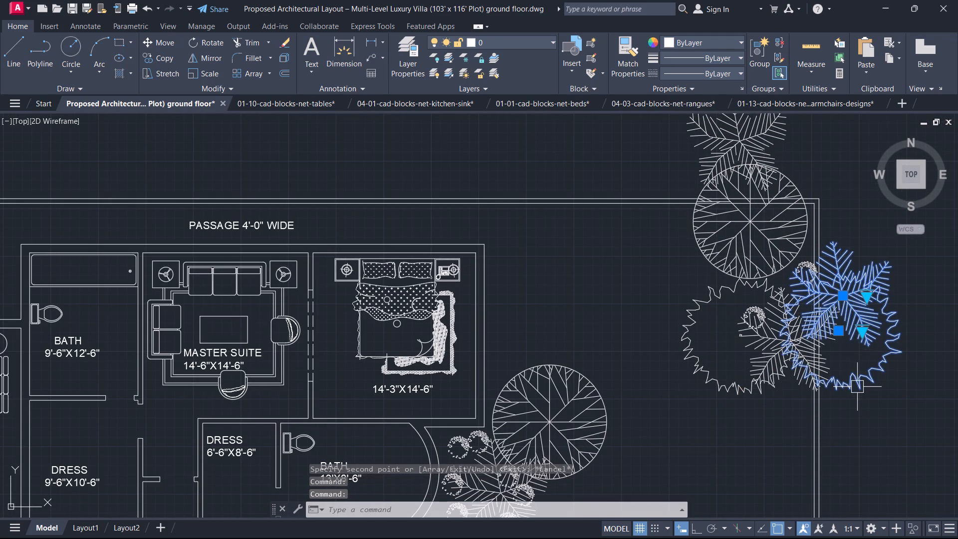
pyautogui.press('m')
pyautogui.press('space')
pyautogui.click(846, 354)
pyautogui.click(690, 315)
pyautogui.press('Escape')
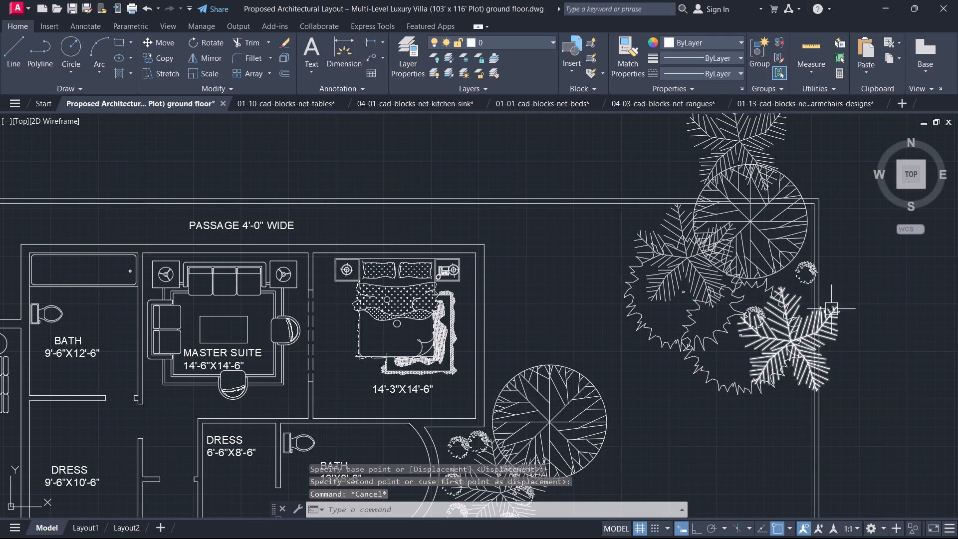
# Move the topmost palm of the plot's upper-right corner group down inside the boundary wall.
pyautogui.moveTo(776, 249); pyautogui.dragTo(776, 387, button='middle')
pyautogui.click(752, 284)
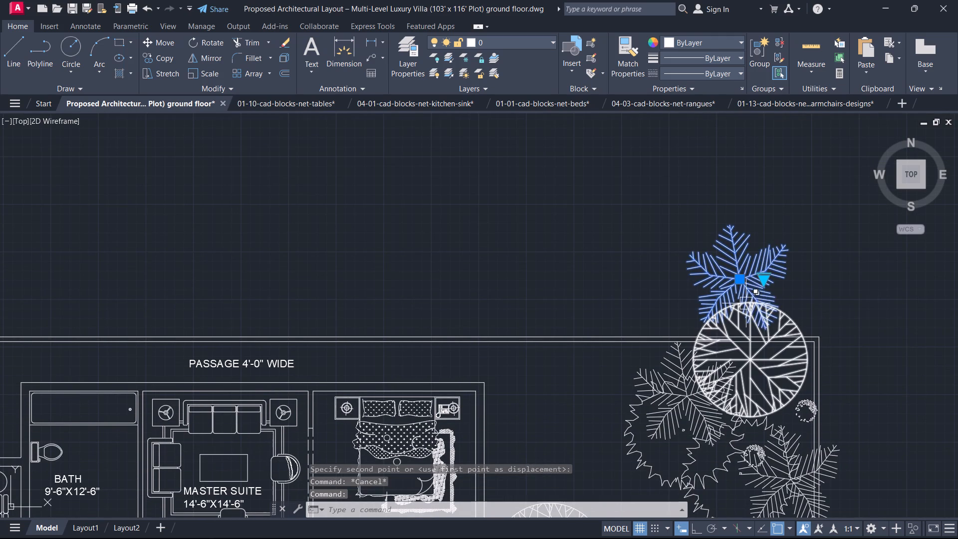
pyautogui.write('M')
pyautogui.press('space')
pyautogui.click(746, 284)
pyautogui.click(764, 448)
pyautogui.press('Escape')
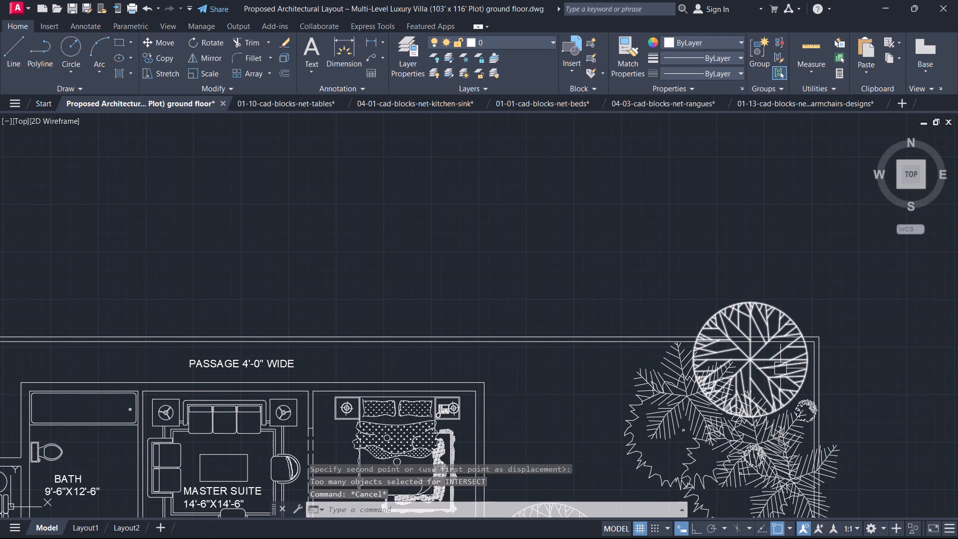
# Copy the small round shrub from the loose plant blocks to four spots between the curved entrance steps and the study's west wall.
pyautogui.scroll(-2, 780, 367)
pyautogui.moveTo(729, 420); pyautogui.dragTo(816, 336, button='middle')
pyautogui.scroll(-2, 799, 356)
pyautogui.moveTo(628, 427); pyautogui.dragTo(719, 300, button='middle')
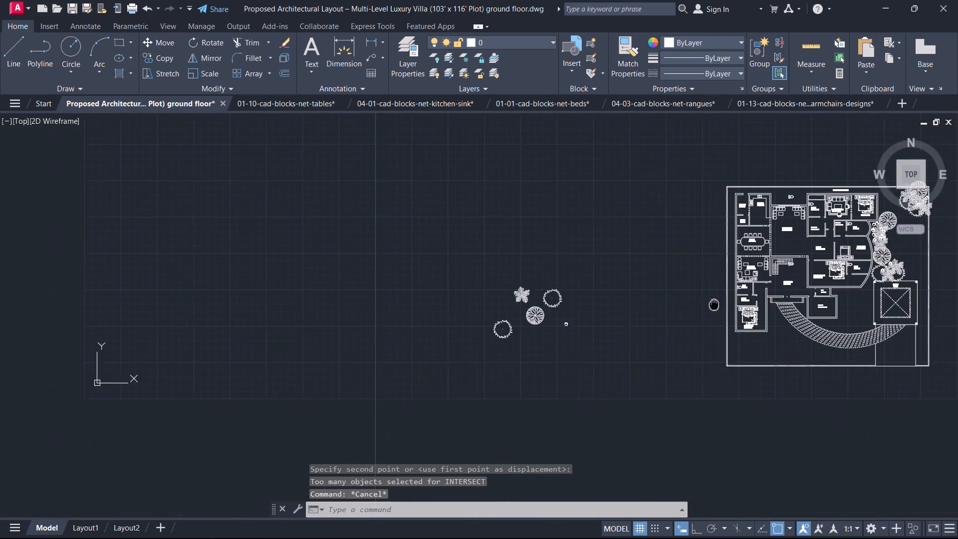
pyautogui.moveTo(719, 300); pyautogui.dragTo(730, 292, button='middle')
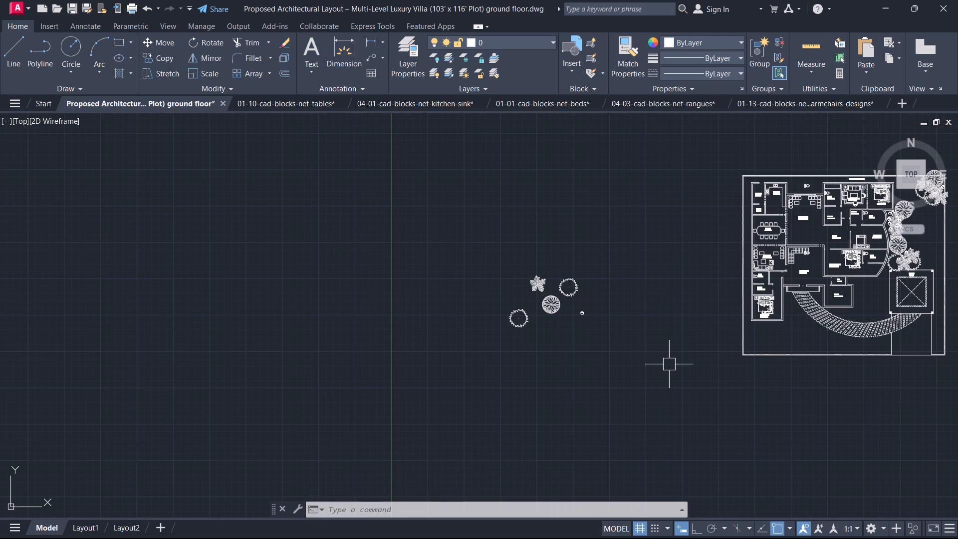
pyautogui.scroll(1, 728, 317)
pyautogui.moveTo(735, 313); pyautogui.dragTo(610, 381, button='middle')
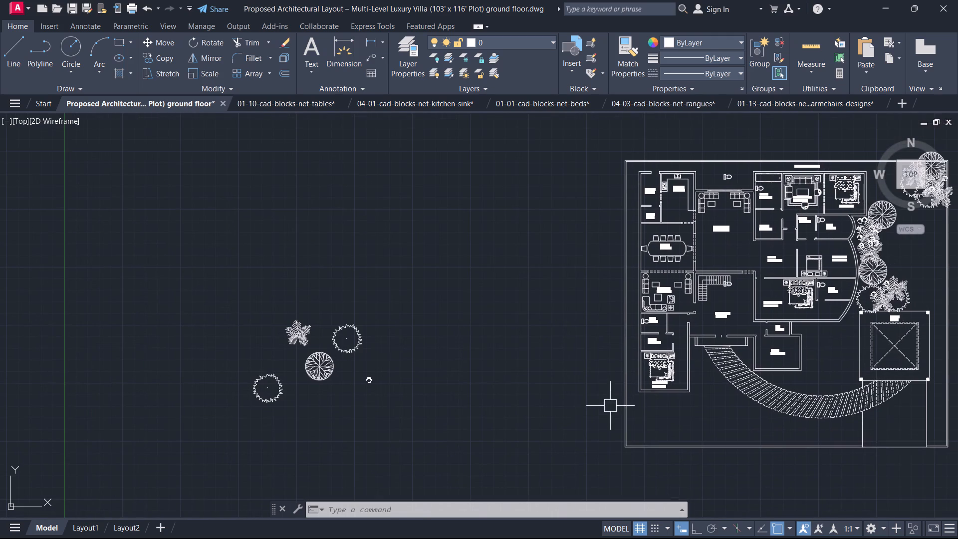
pyautogui.scroll(2, 403, 381)
pyautogui.click(372, 388)
pyautogui.click(268, 347)
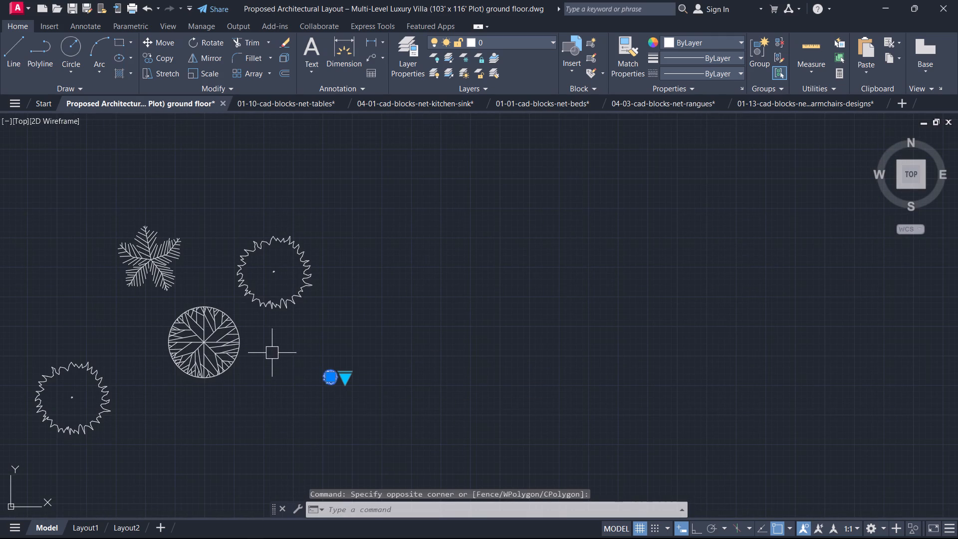
pyautogui.write('CO')
pyautogui.press('space')
pyautogui.moveTo(337, 372); pyautogui.dragTo(345, 374)
pyautogui.scroll(-2, 486, 408)
pyautogui.moveTo(488, 407); pyautogui.dragTo(200, 374, button='middle')
pyautogui.scroll(4, 443, 362)
pyautogui.moveTo(544, 305); pyautogui.dragTo(546, 301)
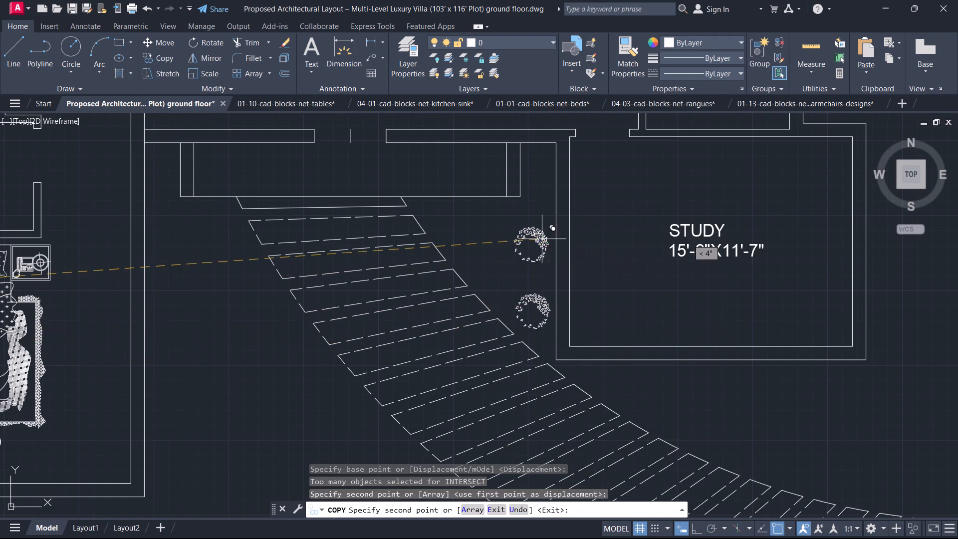
pyautogui.click(542, 239)
pyautogui.click(501, 239)
pyautogui.moveTo(507, 284); pyautogui.dragTo(513, 282)
pyautogui.press('Escape')
# Copy the palm from the loose plant blocks over the centre of the four shrubs beside the study.
pyautogui.scroll(-3, 548, 299)
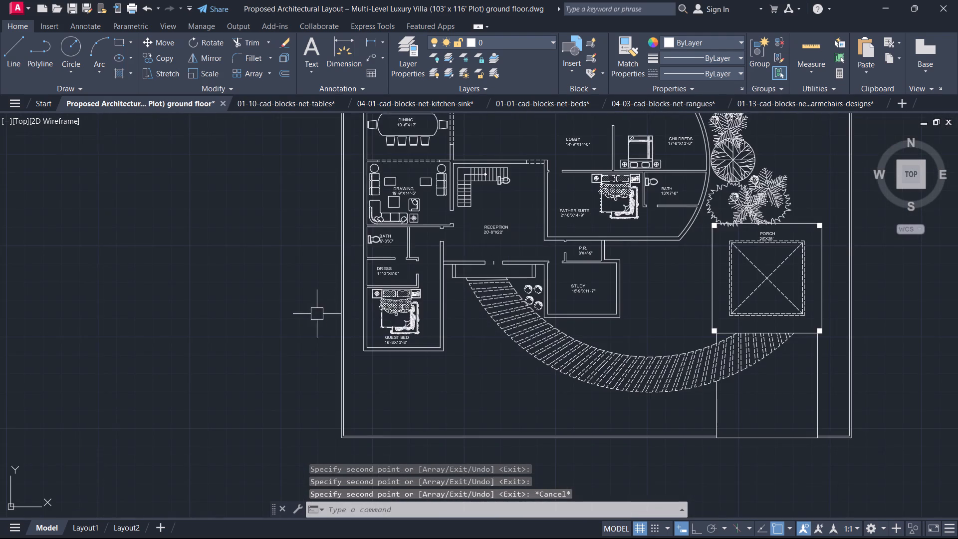
pyautogui.moveTo(313, 314); pyautogui.dragTo(579, 341, button='middle')
pyautogui.click(98, 280)
pyautogui.press('c')
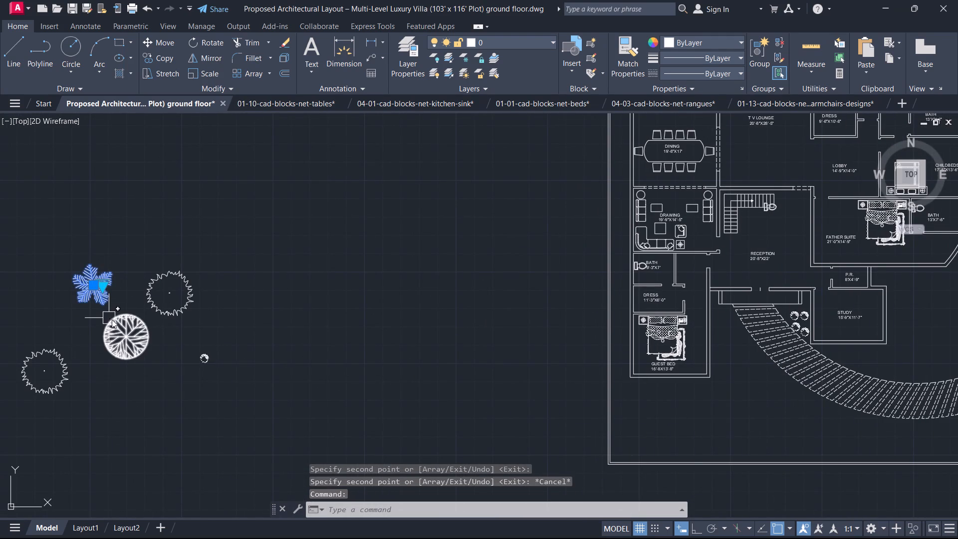
pyautogui.press('o')
pyautogui.press('space')
pyautogui.scroll(3, 116, 321)
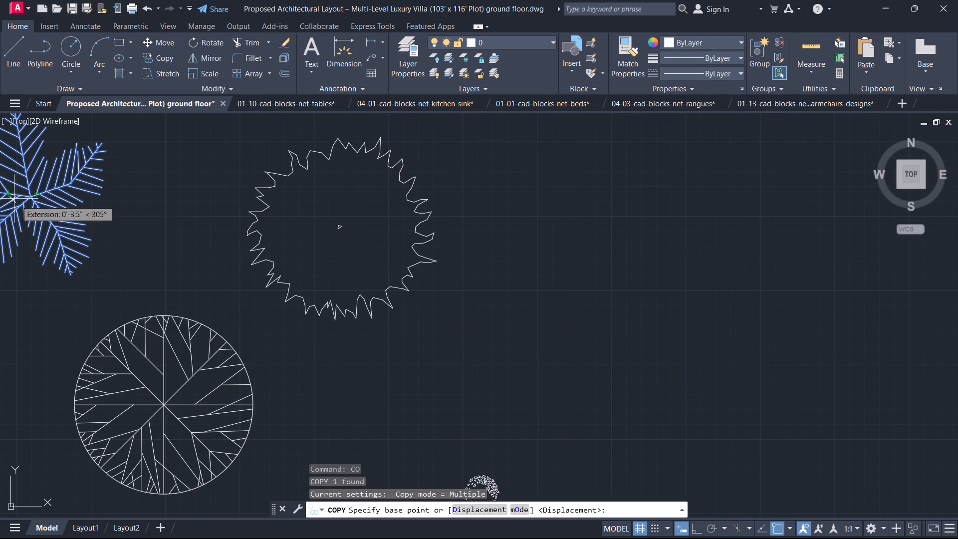
pyautogui.click(32, 199)
pyautogui.scroll(-4, 343, 218)
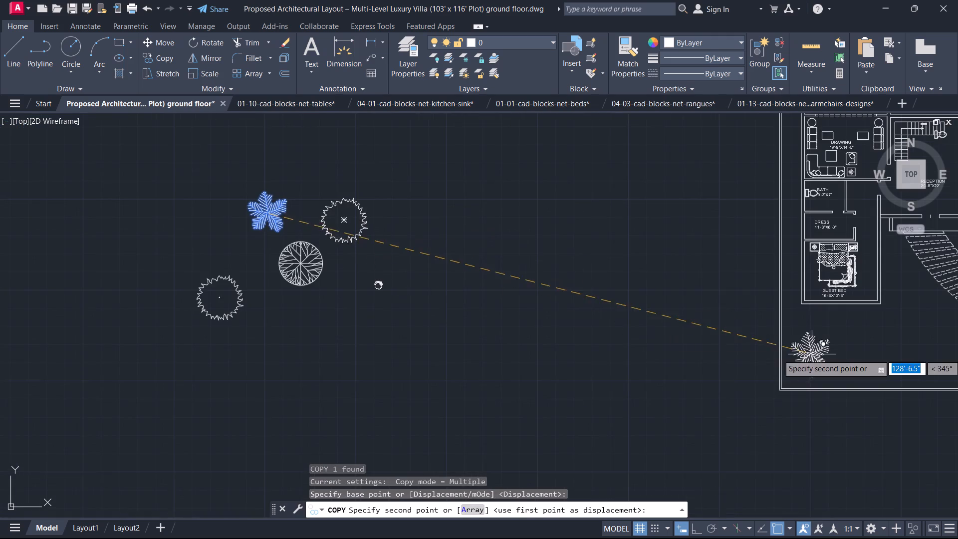
pyautogui.moveTo(827, 350); pyautogui.dragTo(214, 509, button='middle')
pyautogui.scroll(1, 392, 456)
pyautogui.scroll(3, 426, 353)
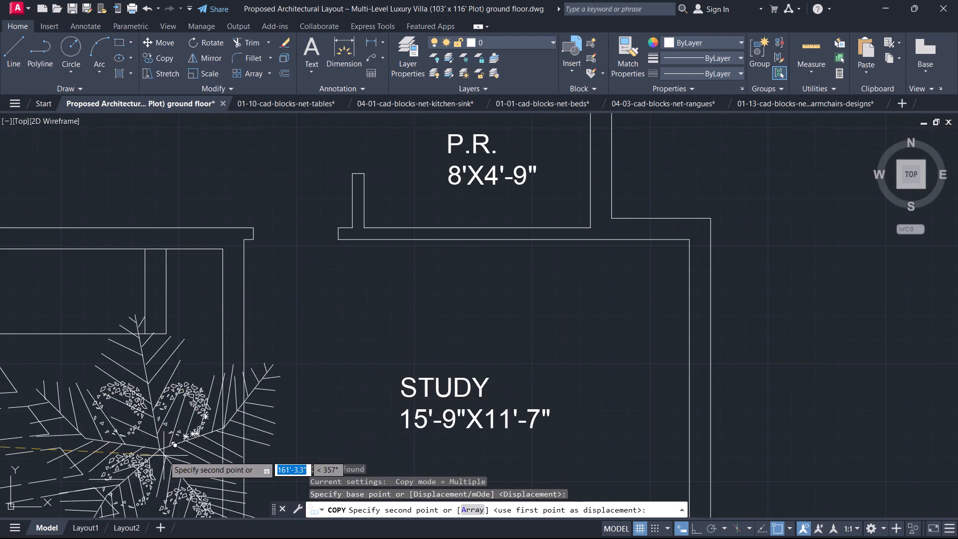
pyautogui.scroll(1, 164, 456)
pyautogui.click(167, 458)
pyautogui.press('Escape')
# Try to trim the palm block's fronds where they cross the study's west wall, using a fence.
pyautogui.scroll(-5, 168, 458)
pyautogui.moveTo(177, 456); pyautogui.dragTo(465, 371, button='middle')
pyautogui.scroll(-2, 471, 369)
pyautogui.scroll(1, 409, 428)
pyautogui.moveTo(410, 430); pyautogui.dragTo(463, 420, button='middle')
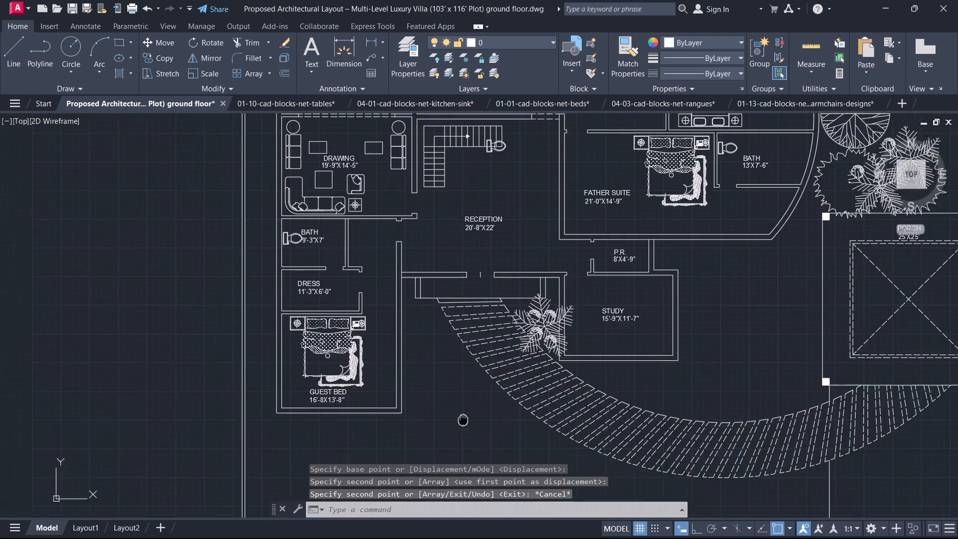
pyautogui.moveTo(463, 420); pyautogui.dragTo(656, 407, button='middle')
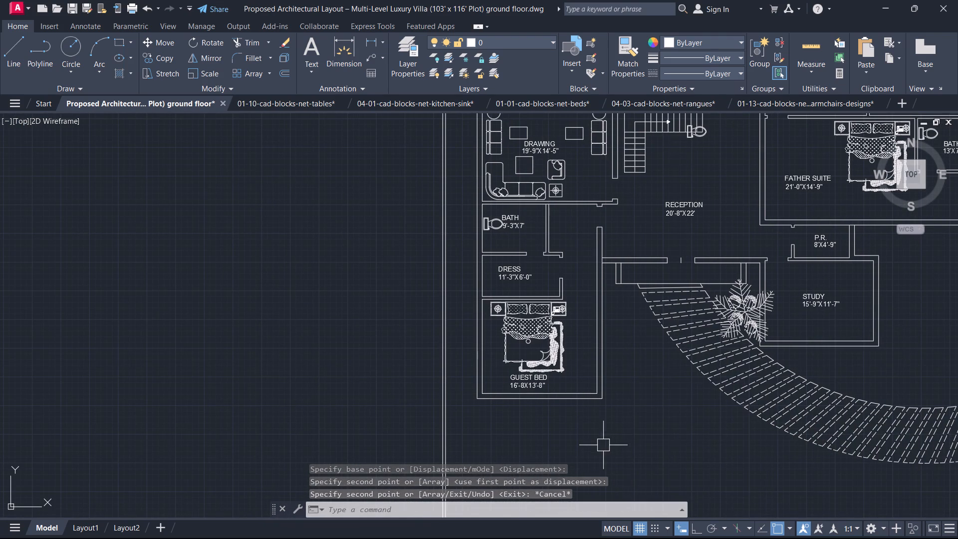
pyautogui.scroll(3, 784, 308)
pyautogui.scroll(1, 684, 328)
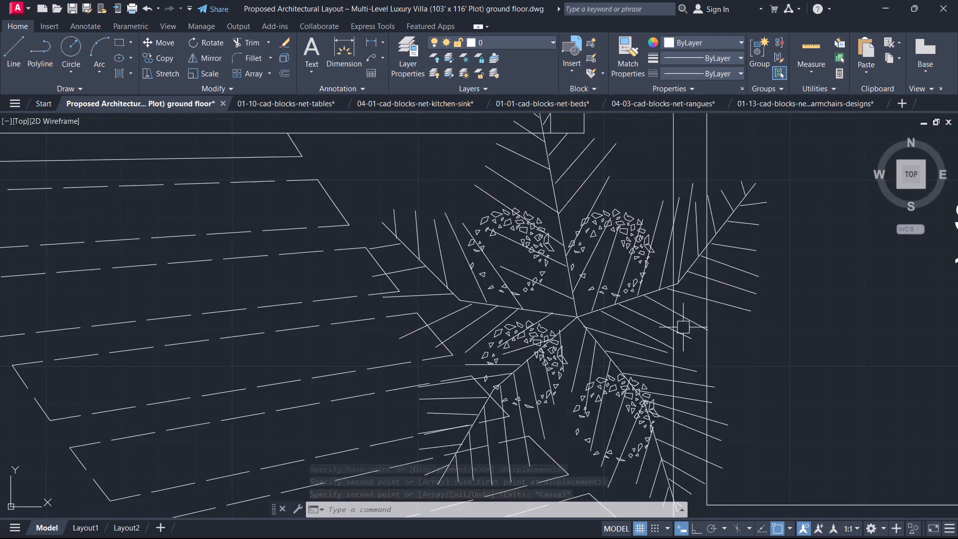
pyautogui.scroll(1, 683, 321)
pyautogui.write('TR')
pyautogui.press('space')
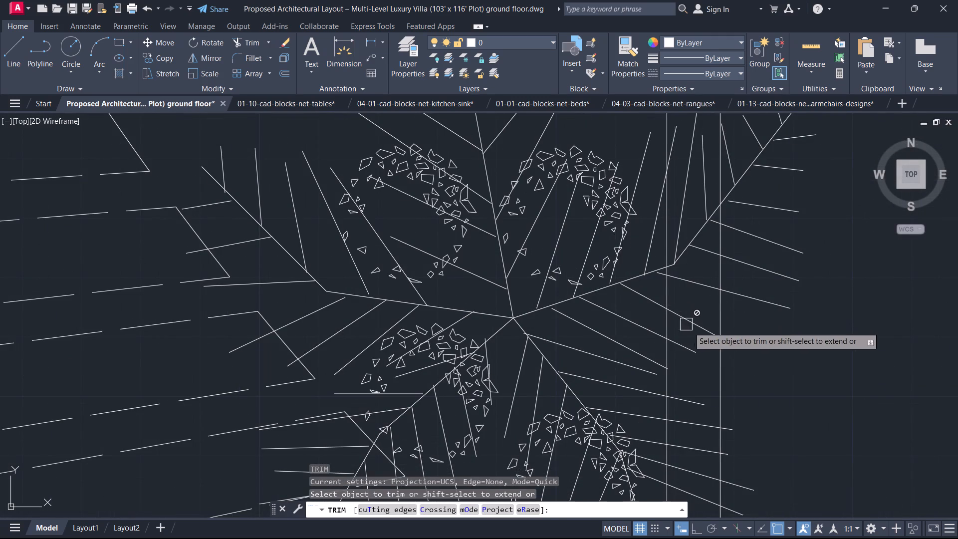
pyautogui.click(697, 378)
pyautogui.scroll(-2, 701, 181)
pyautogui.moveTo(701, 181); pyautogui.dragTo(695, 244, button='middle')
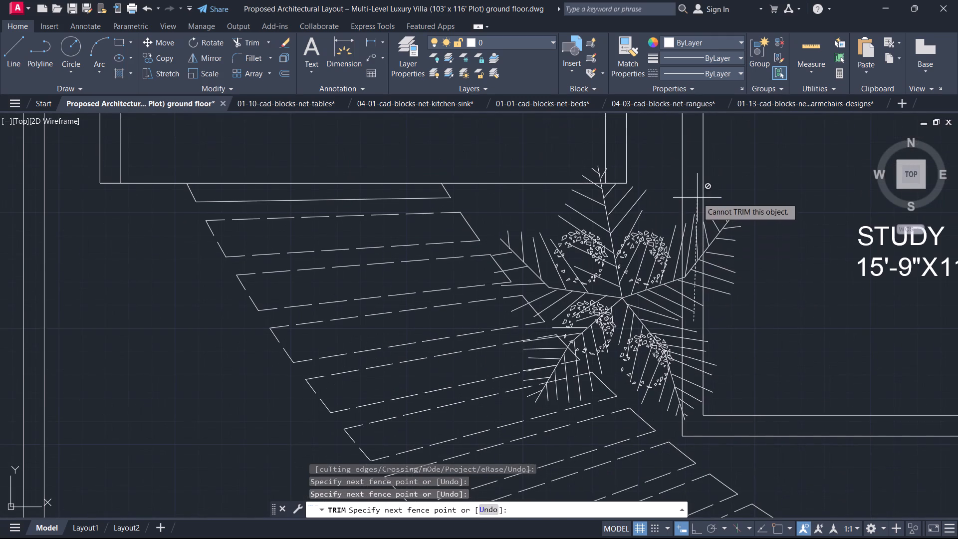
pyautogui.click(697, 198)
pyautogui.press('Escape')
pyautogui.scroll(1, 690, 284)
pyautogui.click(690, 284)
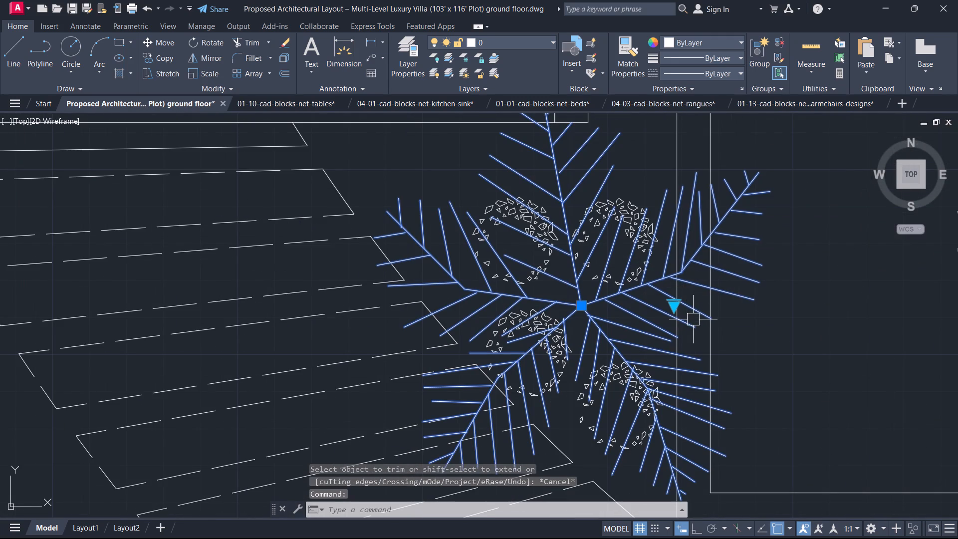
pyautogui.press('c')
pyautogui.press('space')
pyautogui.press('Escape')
# Explode the palm block beside the study's west wall.
pyautogui.click(694, 324)
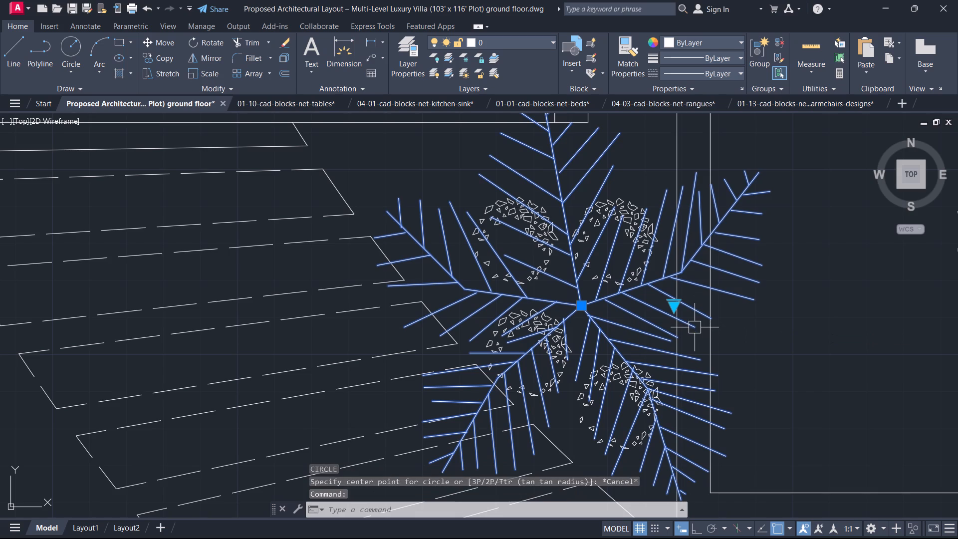
pyautogui.write('X')
pyautogui.press('space')
# Trim the exploded palm's fronds within the thickness of the study's west wall with a long vertical fence.
pyautogui.moveTo(703, 345); pyautogui.dragTo(720, 271, button='middle')
pyautogui.scroll(1, 721, 375)
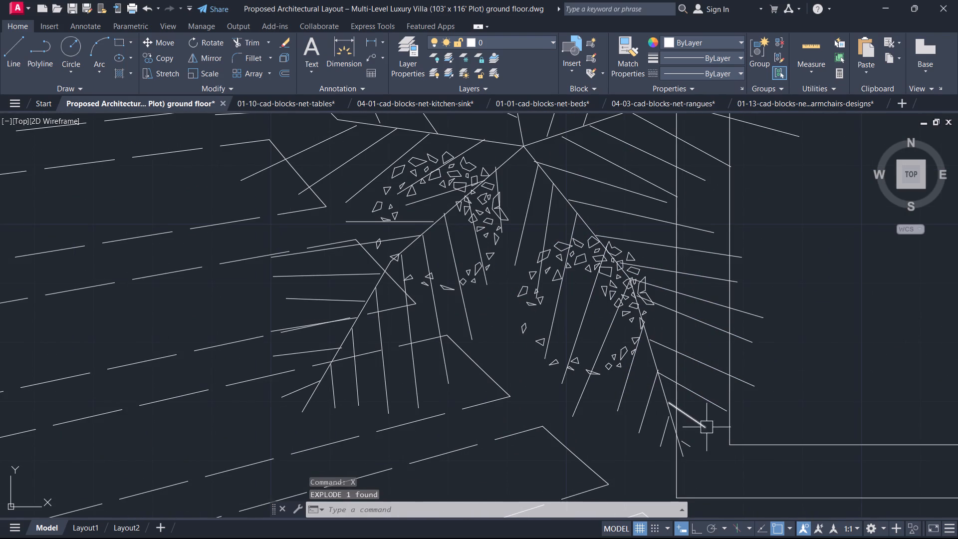
pyautogui.write('TR')
pyautogui.press('space')
pyautogui.scroll(3, 693, 457)
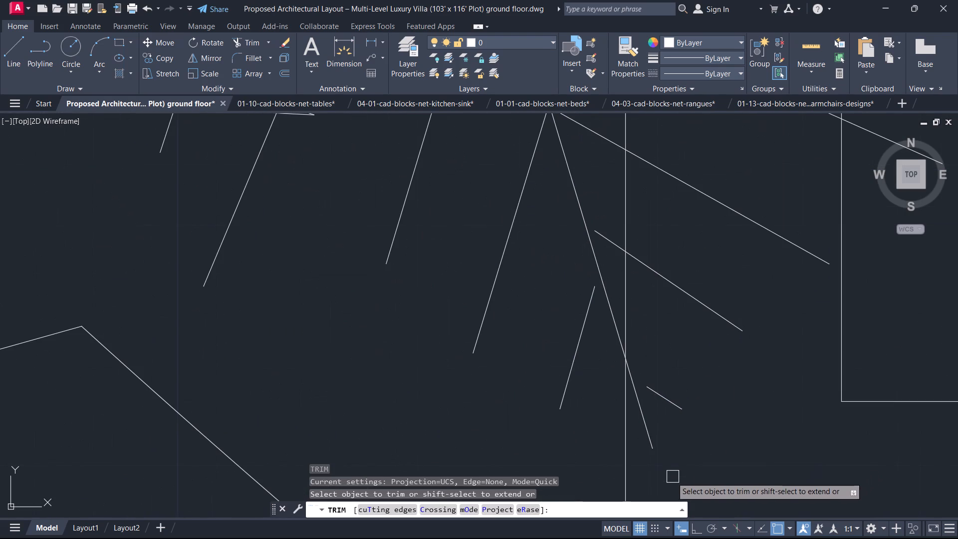
pyautogui.click(637, 459)
pyautogui.scroll(-3, 702, 245)
pyautogui.moveTo(708, 241); pyautogui.dragTo(698, 470, button='middle')
pyautogui.scroll(-2, 699, 242)
pyautogui.moveTo(699, 241); pyautogui.dragTo(662, 433, button='middle')
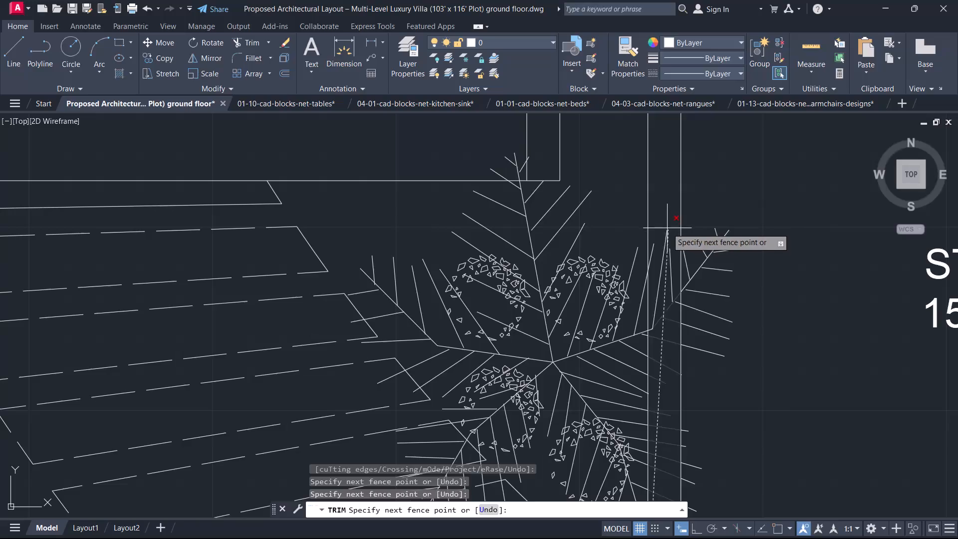
pyautogui.click(666, 224)
# Trim the leftover upper frond pieces within the wall thickness, undoing the last stray trim along the way.
pyautogui.moveTo(665, 225); pyautogui.dragTo(666, 232)
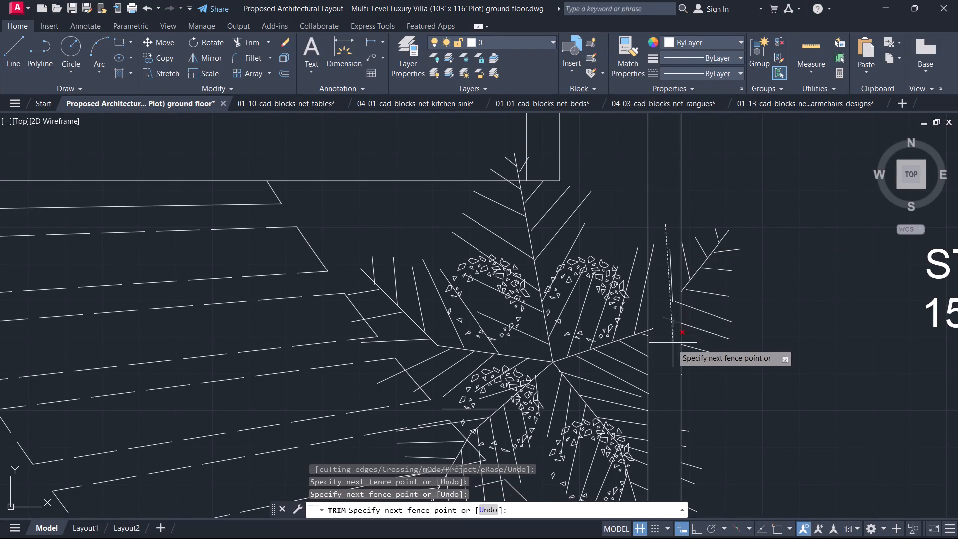
pyautogui.click(667, 361)
pyautogui.click(676, 290)
pyautogui.click(669, 285)
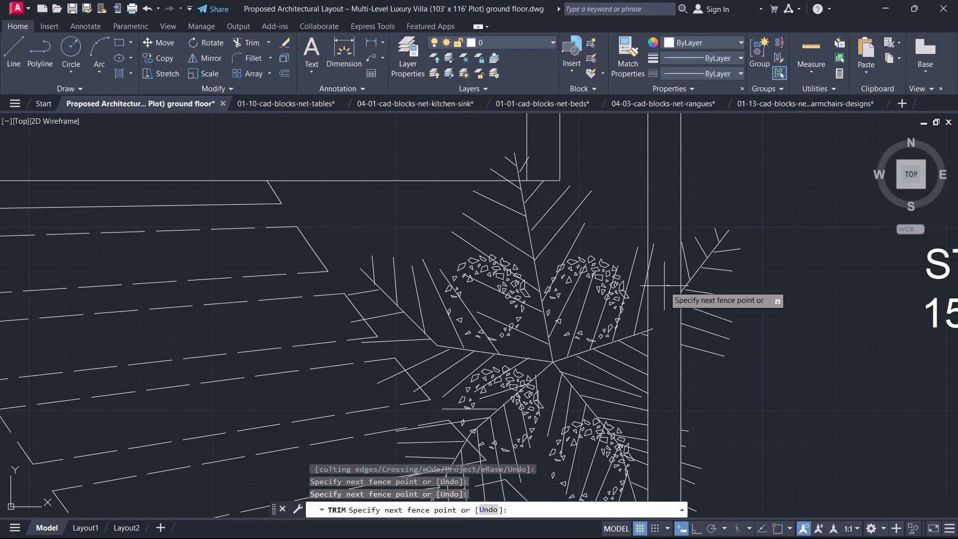
pyautogui.click(681, 309)
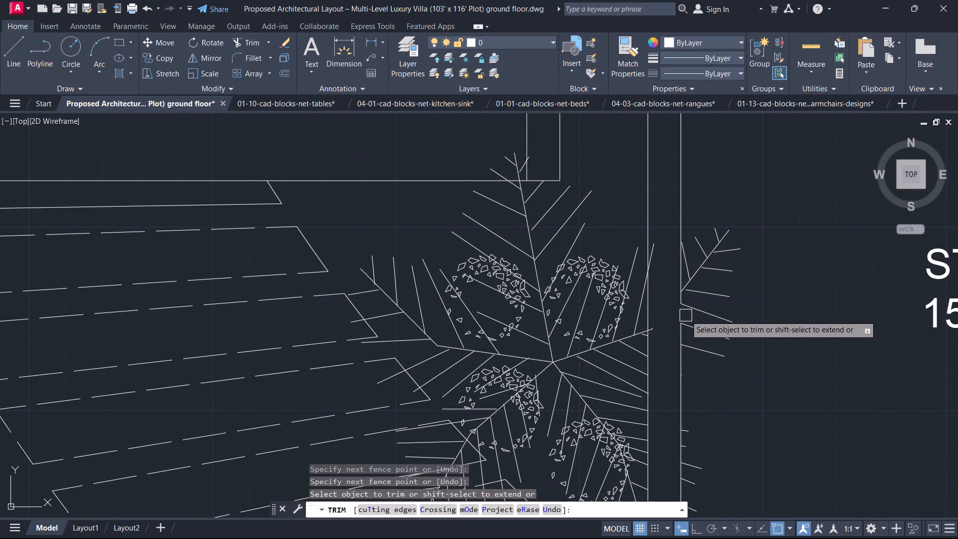
pyautogui.hotkey('ctrl', 'z')
pyautogui.scroll(3, 673, 307)
pyautogui.click(681, 309)
pyautogui.click(677, 264)
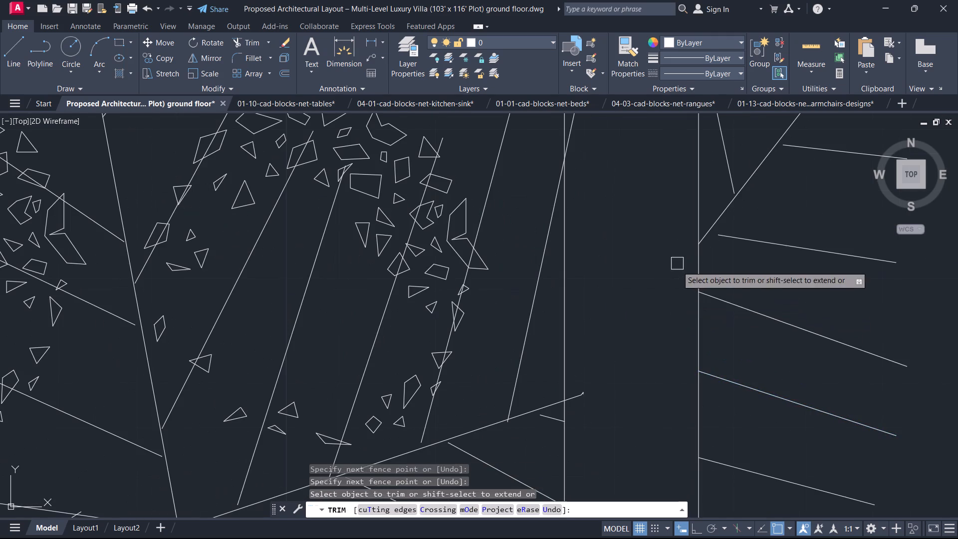
# Trim away the upper frond pieces left inside the study room.
pyautogui.scroll(-4, 686, 311)
pyautogui.click(728, 382)
pyautogui.click(726, 245)
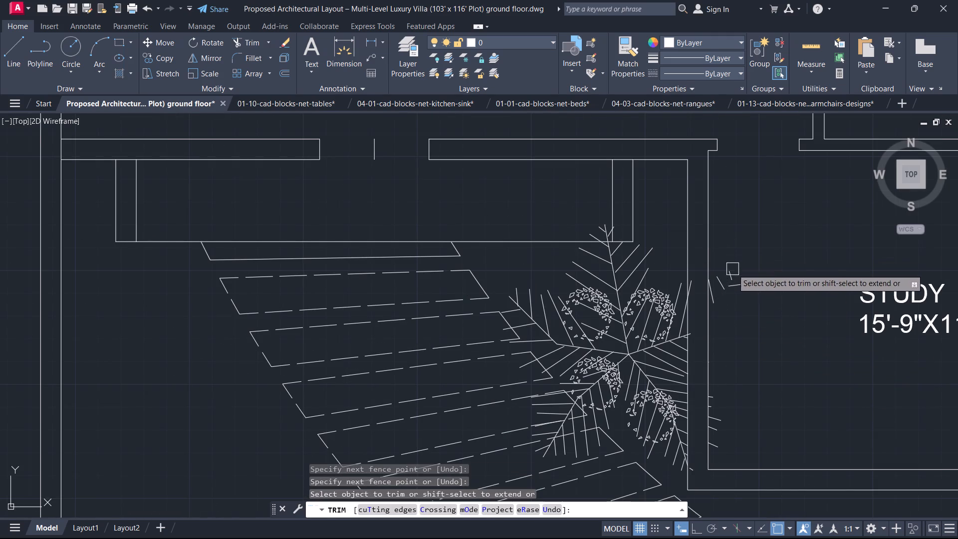
pyautogui.click(733, 270)
pyautogui.click(738, 303)
pyautogui.click(733, 252)
pyautogui.click(728, 280)
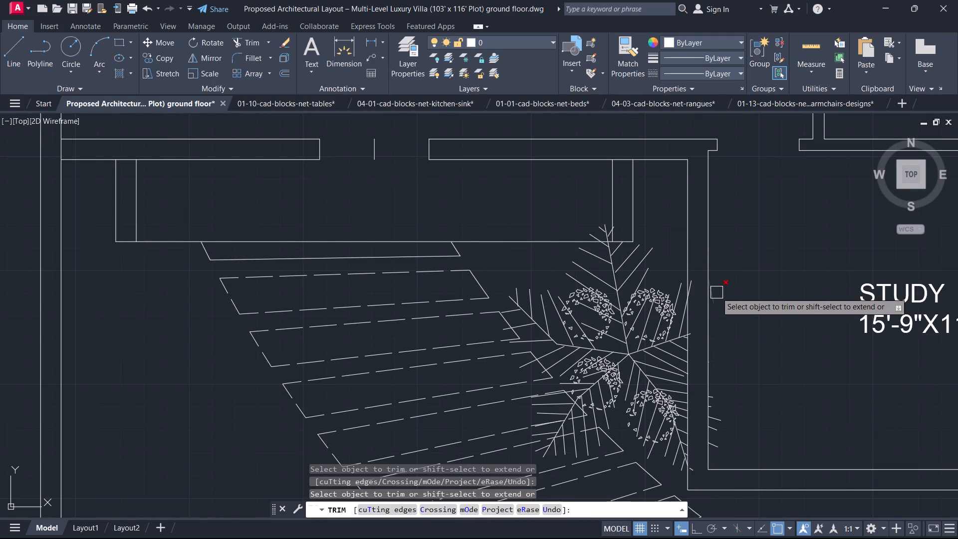
pyautogui.click(718, 294)
# Trim away the lower frond pieces along the inner face of the study's west wall.
pyautogui.scroll(2, 714, 422)
pyautogui.moveTo(714, 422); pyautogui.dragTo(714, 267, button='middle')
pyautogui.scroll(1, 705, 327)
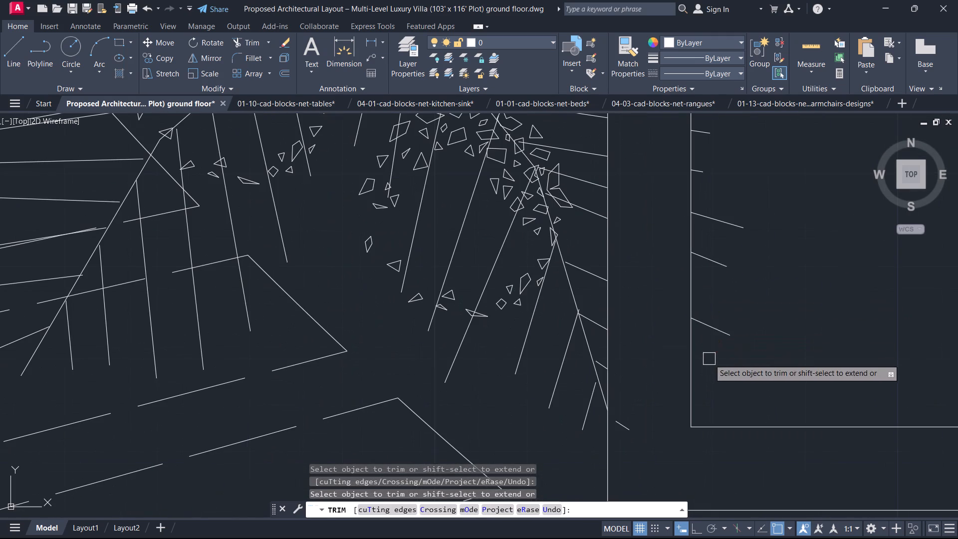
pyautogui.click(709, 359)
pyautogui.moveTo(724, 261); pyautogui.dragTo(703, 400, button='middle')
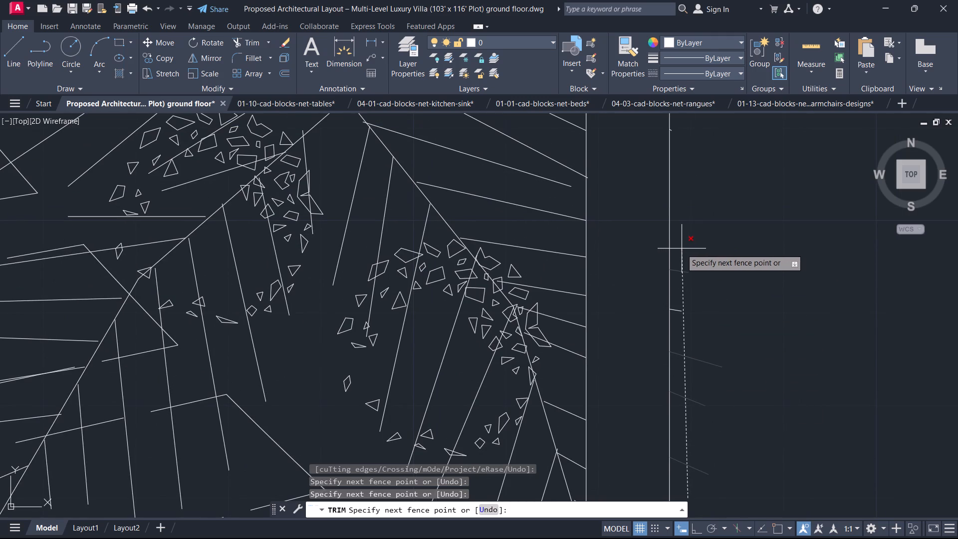
pyautogui.click(678, 252)
# Trim the remaining frond tips and fragments that protrude past the outer face of the study's west wall.
pyautogui.scroll(-2, 642, 309)
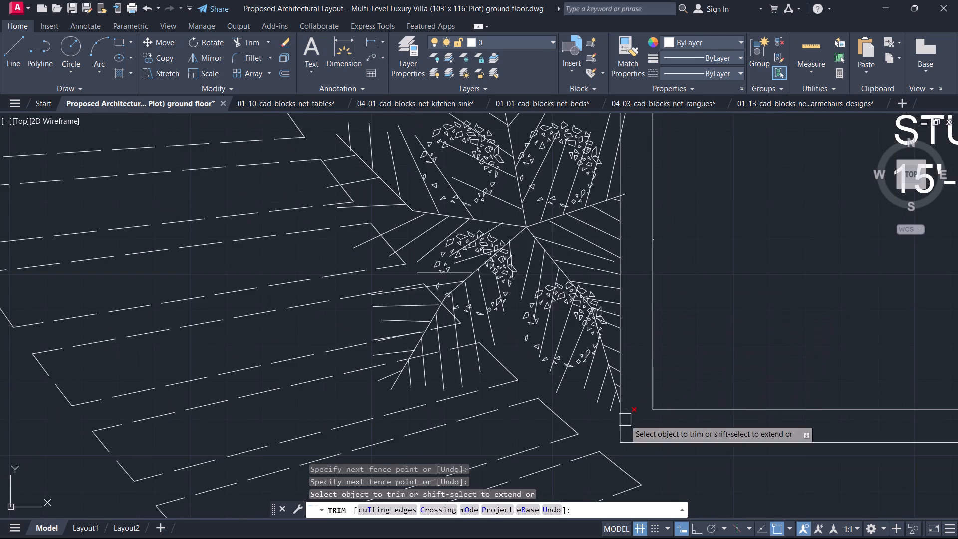
pyautogui.scroll(2, 625, 421)
pyautogui.click(628, 384)
pyautogui.scroll(-4, 643, 380)
pyautogui.moveTo(643, 380); pyautogui.dragTo(646, 447, button='middle')
pyautogui.scroll(3, 651, 386)
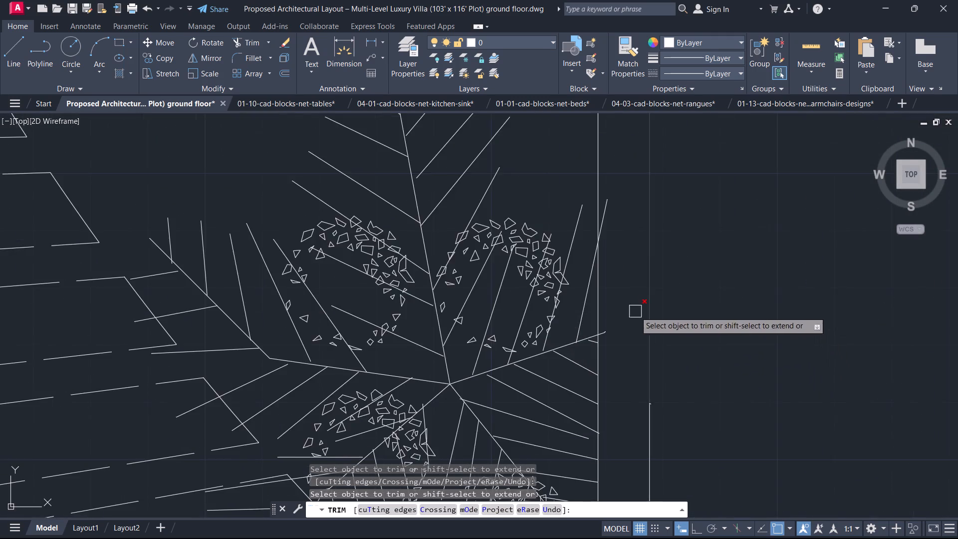
pyautogui.scroll(3, 603, 258)
pyautogui.click(595, 150)
pyautogui.scroll(-3, 661, 312)
pyautogui.scroll(2, 637, 413)
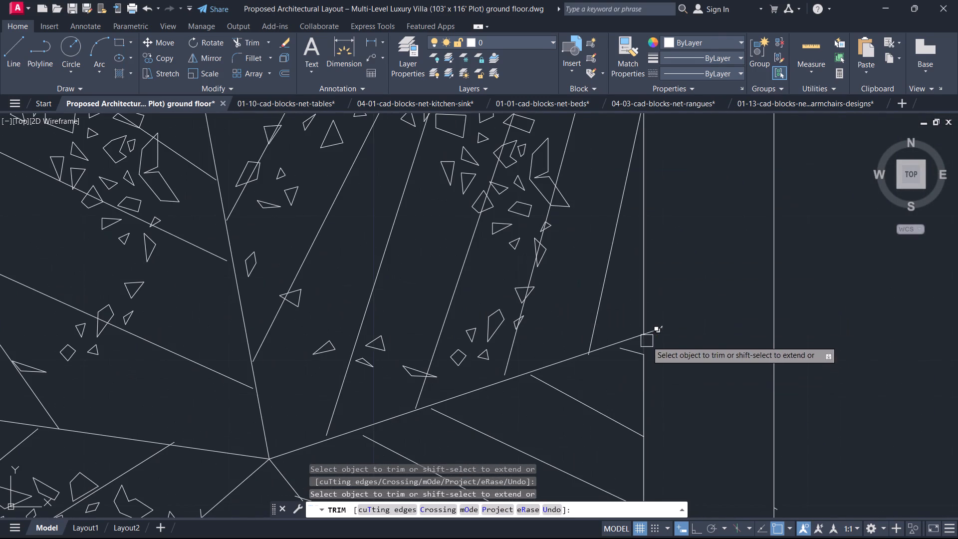
pyautogui.click(656, 328)
pyautogui.scroll(2, 666, 342)
pyautogui.click(651, 319)
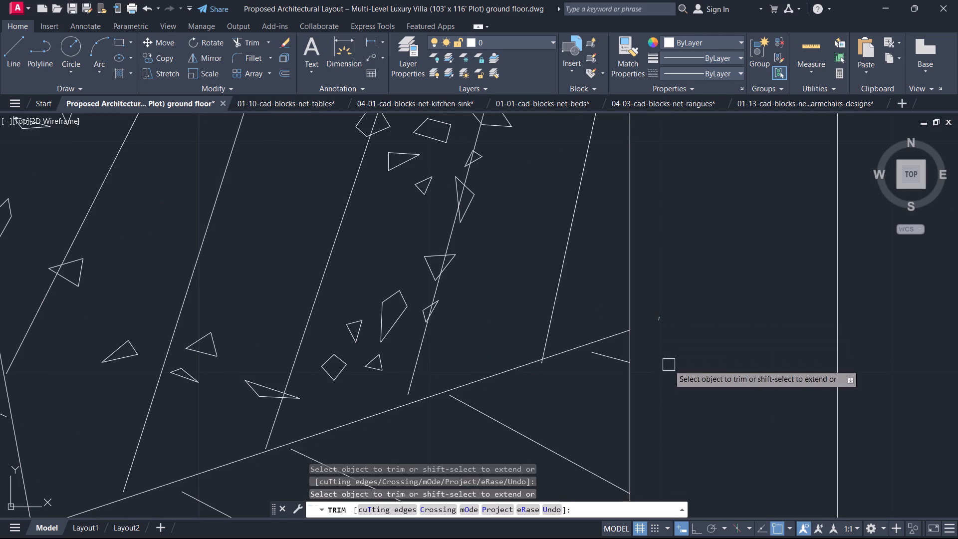
pyautogui.click(660, 320)
pyautogui.press('Escape')
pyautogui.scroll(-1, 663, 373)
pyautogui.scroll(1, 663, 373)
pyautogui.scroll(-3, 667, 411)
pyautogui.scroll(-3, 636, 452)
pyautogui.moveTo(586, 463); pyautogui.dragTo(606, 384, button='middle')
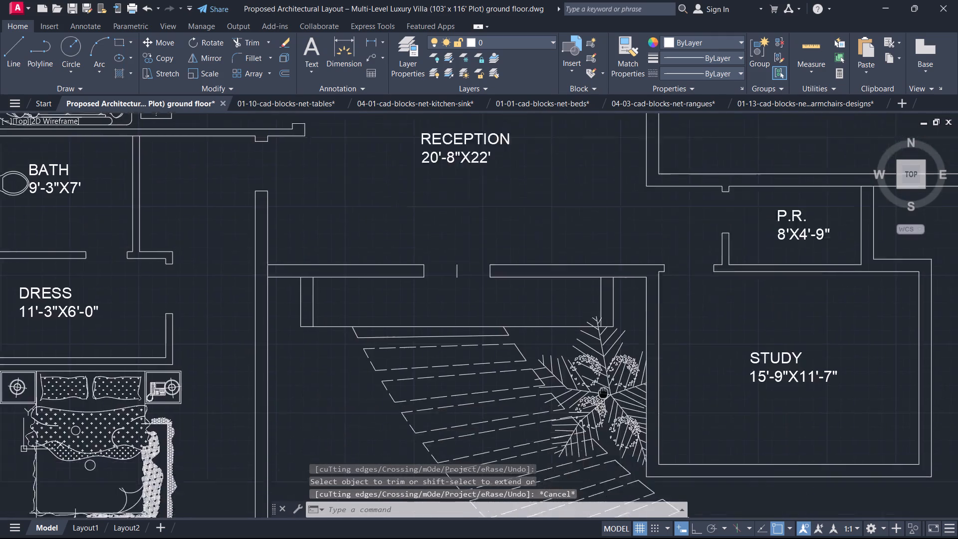
# Copy a palm and a shrub from the planting beside the curved bath wall into the open recess north of the TV lounge.
pyautogui.moveTo(606, 384); pyautogui.dragTo(659, 278, button='middle')
pyautogui.scroll(-2, 512, 334)
pyautogui.scroll(1, 535, 309)
pyautogui.scroll(-1, 534, 308)
pyautogui.scroll(1, 534, 308)
pyautogui.moveTo(534, 308); pyautogui.dragTo(750, 321, button='middle')
pyautogui.moveTo(481, 413); pyautogui.dragTo(591, 319, button='middle')
pyautogui.scroll(-1, 540, 367)
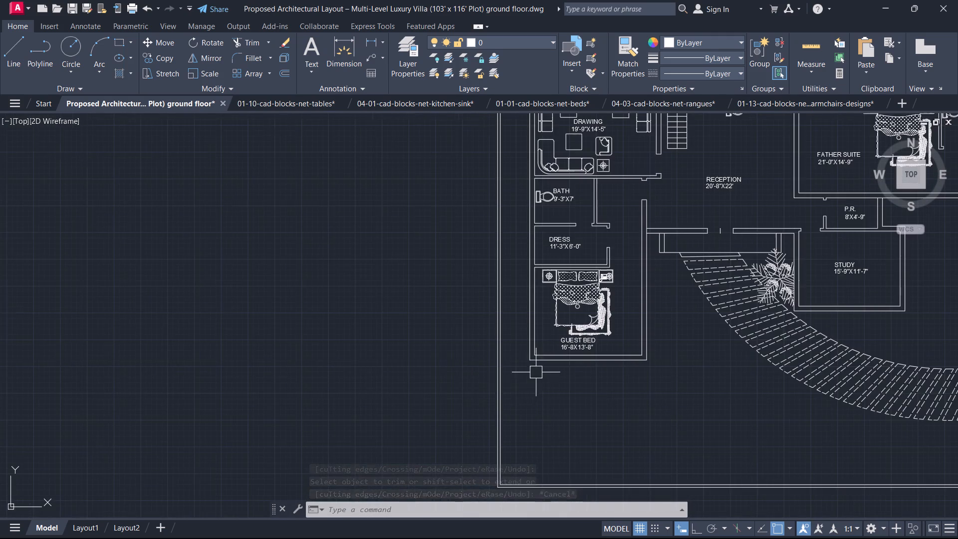
pyautogui.scroll(-1, 458, 382)
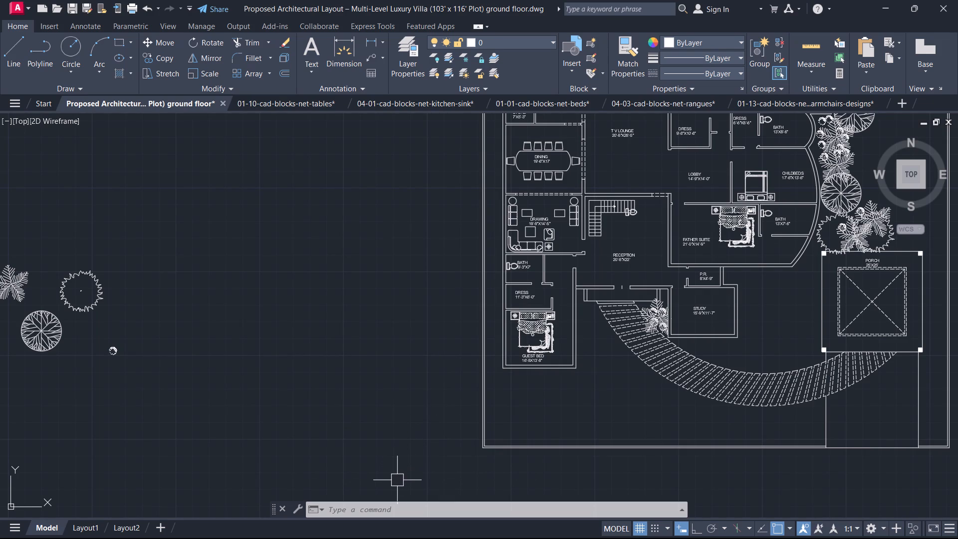
pyautogui.scroll(-2, 579, 379)
pyautogui.moveTo(587, 335); pyautogui.dragTo(541, 472, button='middle')
pyautogui.scroll(3, 662, 333)
pyautogui.moveTo(637, 444); pyautogui.dragTo(767, 63, button='middle')
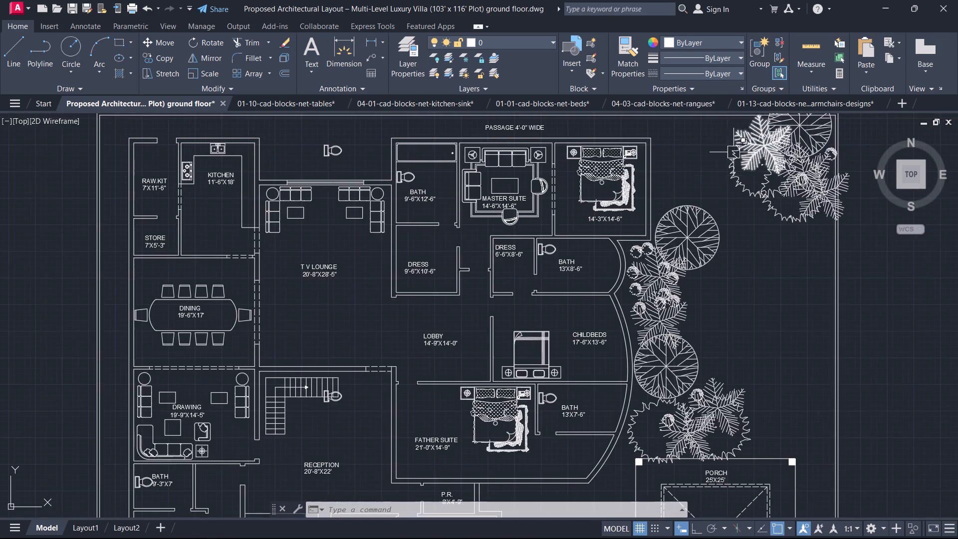
pyautogui.scroll(2, 685, 270)
pyautogui.click(651, 347)
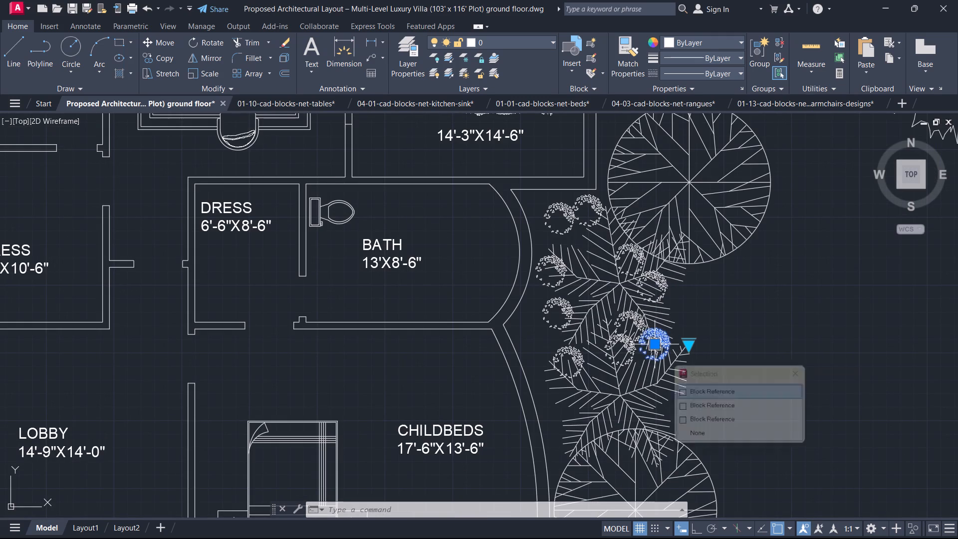
pyautogui.click(615, 300)
pyautogui.hotkey('ctrl', 'c')
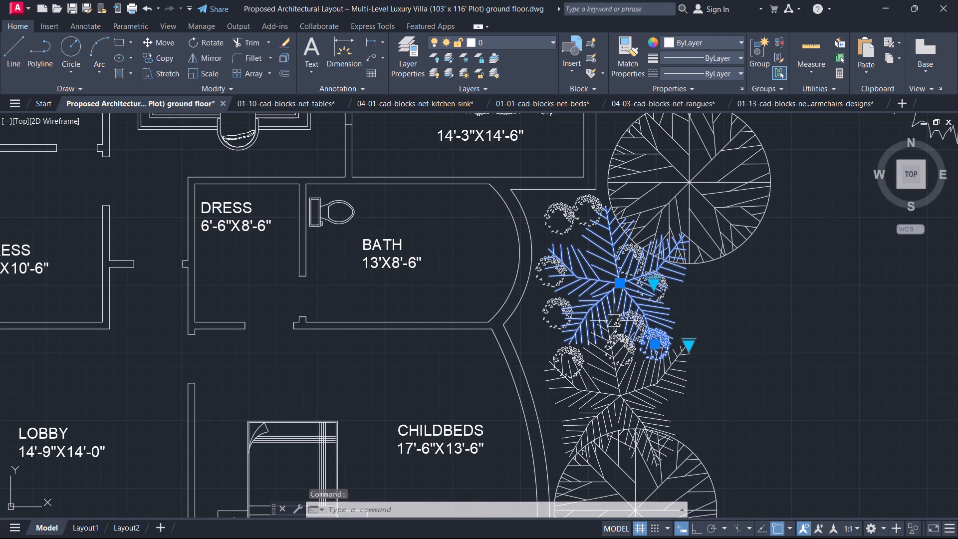
pyautogui.hotkey('ctrl', 'v')
pyautogui.scroll(-3, 614, 321)
pyautogui.moveTo(614, 321); pyautogui.dragTo(666, 391, button='middle')
pyautogui.scroll(-2, 614, 321)
pyautogui.scroll(4, 591, 368)
pyautogui.scroll(4, 542, 348)
pyautogui.moveTo(455, 338); pyautogui.dragTo(455, 361, button='middle')
pyautogui.scroll(-2, 455, 339)
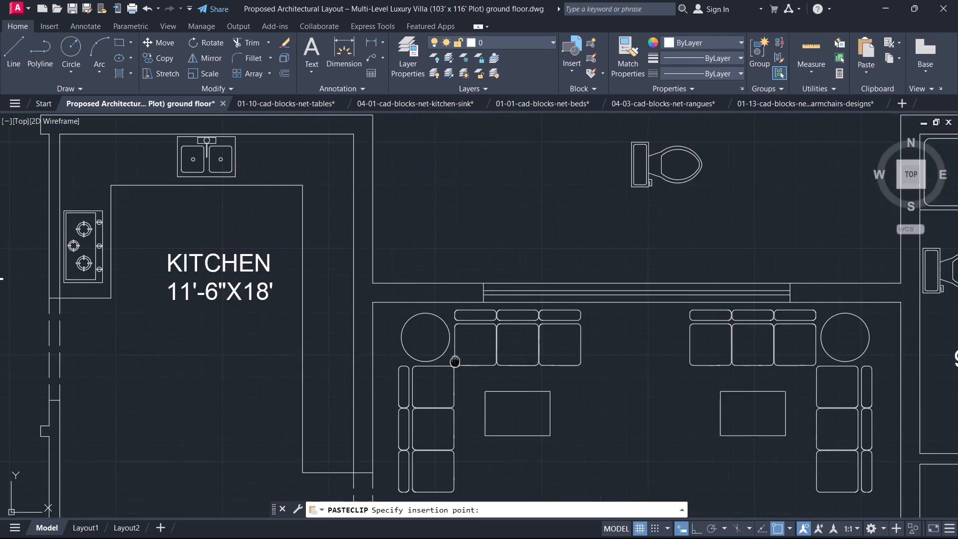
pyautogui.moveTo(455, 361); pyautogui.dragTo(427, 475, button='middle')
pyautogui.scroll(-1, 428, 473)
pyautogui.click(343, 458)
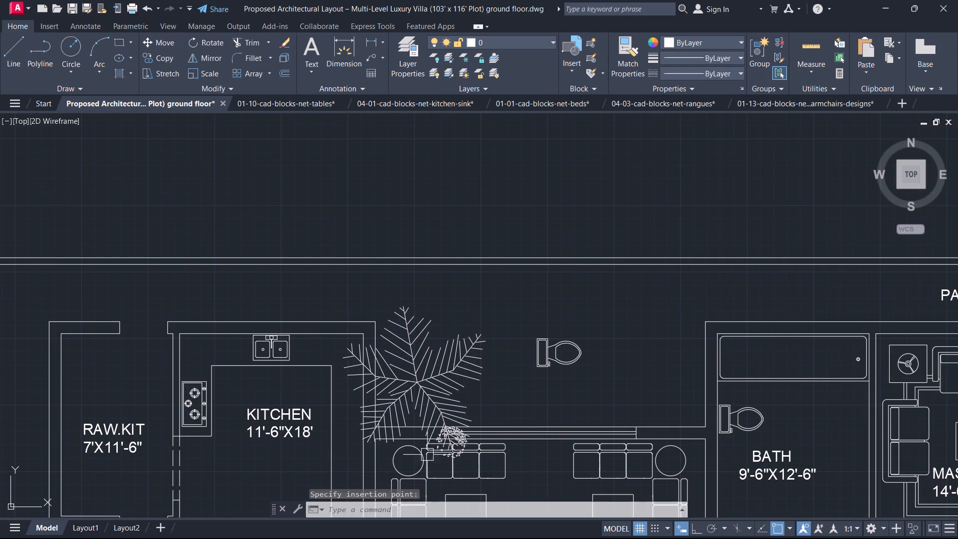
pyautogui.press('Escape')
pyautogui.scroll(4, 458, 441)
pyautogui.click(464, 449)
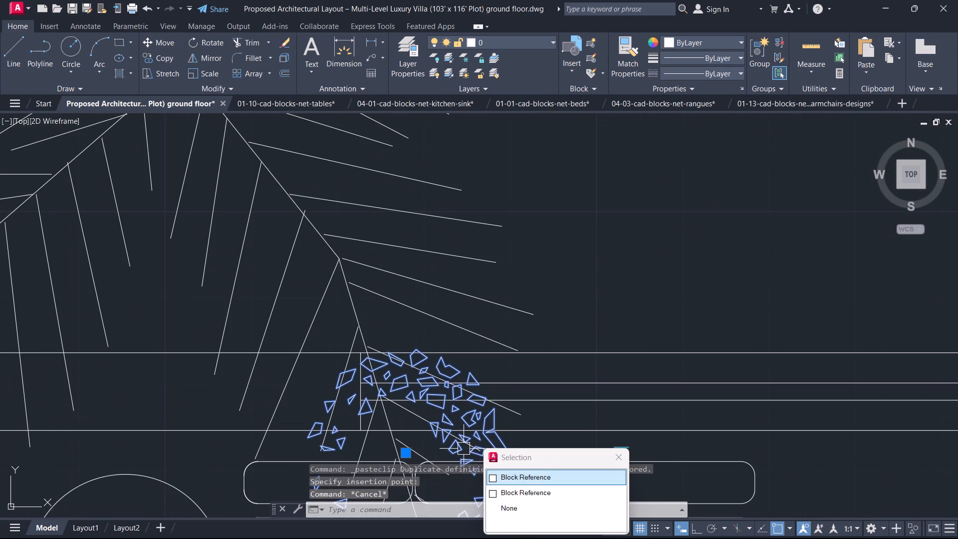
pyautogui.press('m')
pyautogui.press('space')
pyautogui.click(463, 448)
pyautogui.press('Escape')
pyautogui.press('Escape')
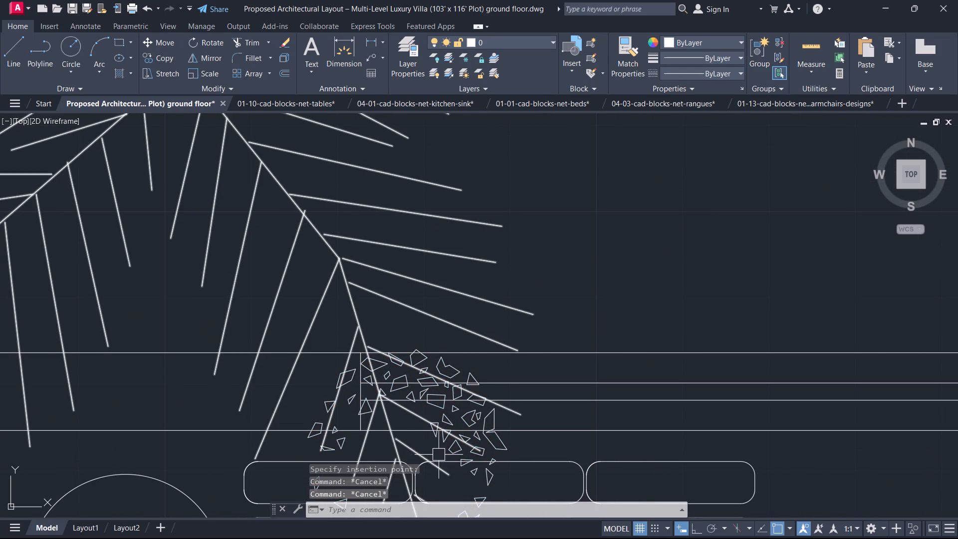
# Move the pasted shrub off the TV lounge's north wall, up into the palm's lower fronds.
pyautogui.click(443, 453)
pyautogui.press('m')
pyautogui.press('space')
pyautogui.click(439, 445)
pyautogui.moveTo(379, 362); pyautogui.dragTo(599, 355, button='middle')
pyautogui.scroll(-1, 379, 362)
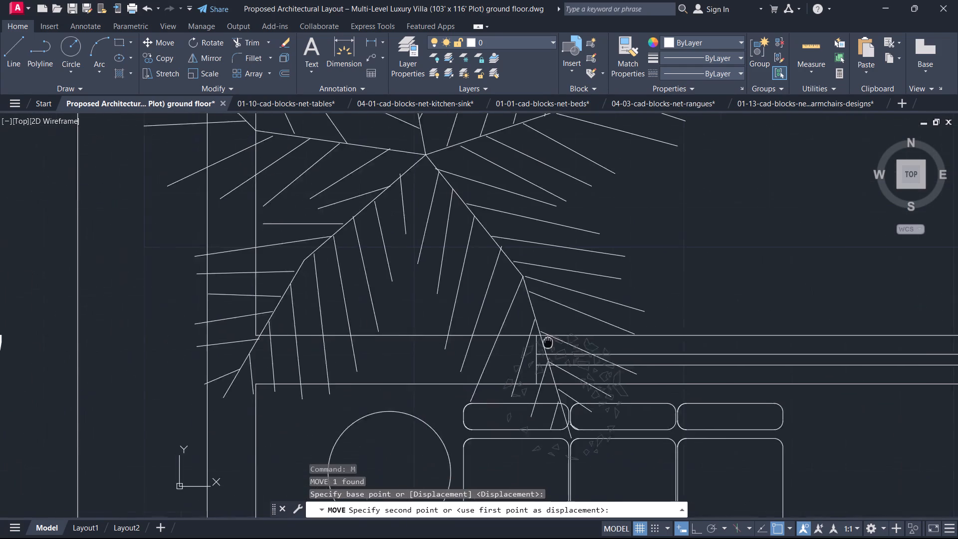
pyautogui.moveTo(599, 355); pyautogui.dragTo(606, 357, button='middle')
pyautogui.click(516, 273)
pyautogui.press('Escape')
# Scale the pasted palm down about its centre to roughly half size so it clears the kitchen and lounge walls.
pyautogui.scroll(-3, 506, 190)
pyautogui.moveTo(506, 189); pyautogui.dragTo(547, 306, button='middle')
pyautogui.click(535, 282)
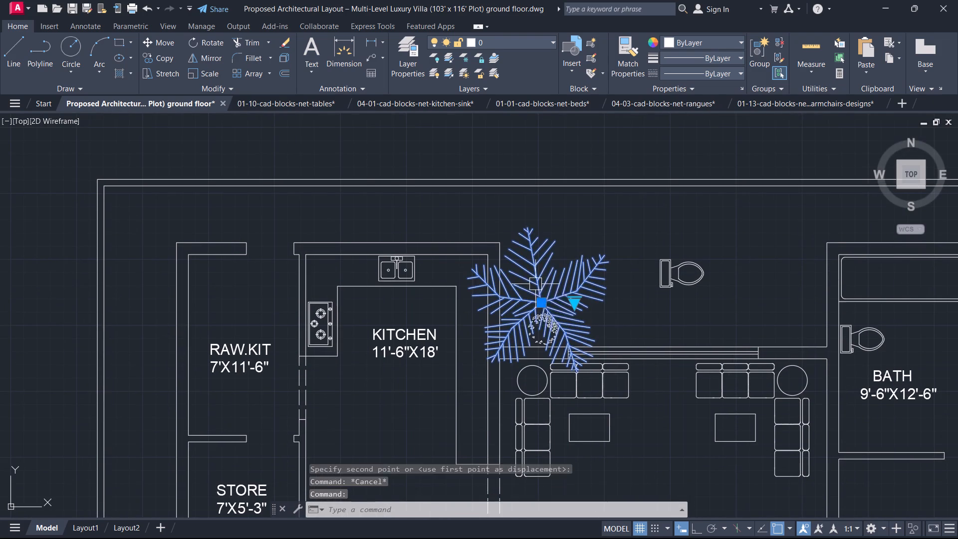
pyautogui.press('s')
pyautogui.press('c')
pyautogui.press('space')
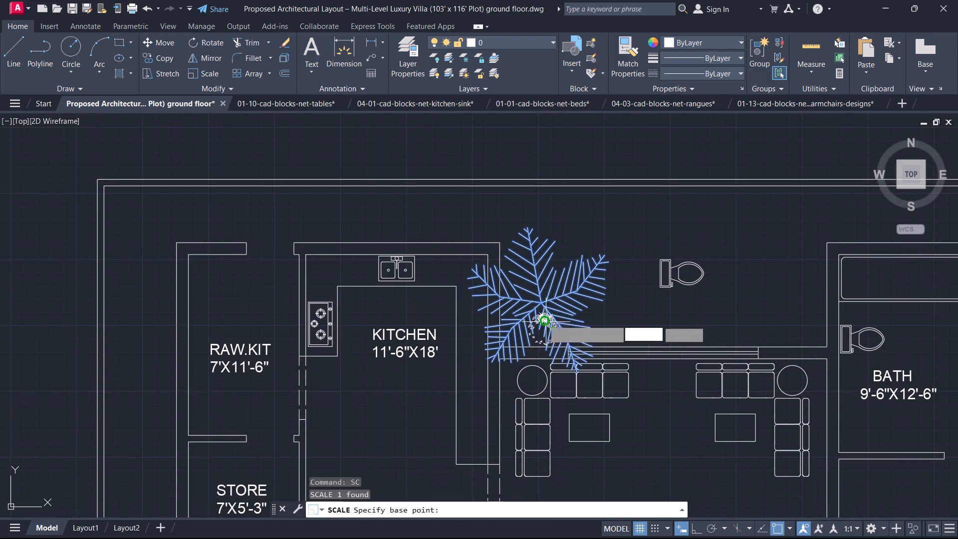
pyautogui.scroll(2, 542, 319)
pyautogui.click(535, 276)
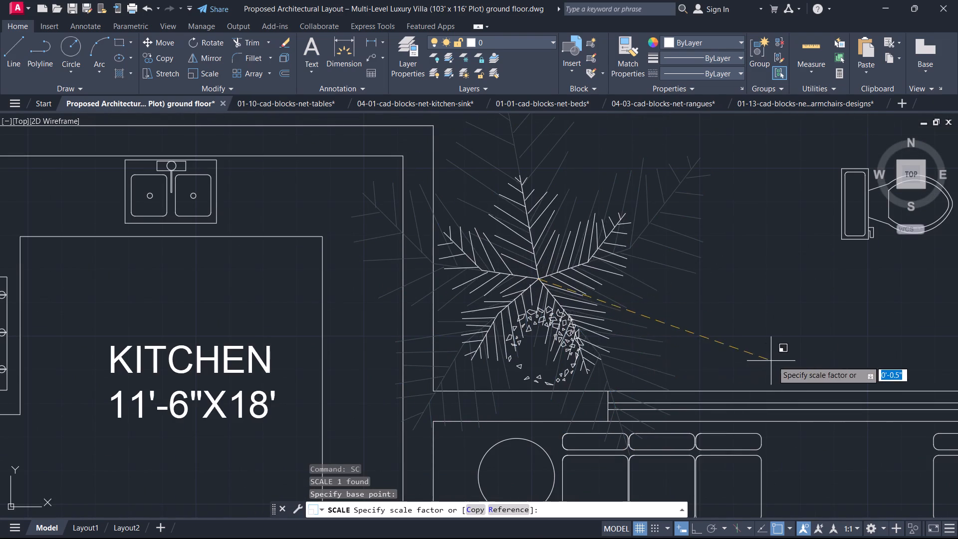
pyautogui.click(781, 356)
# Erase the stray toilet block in the open recess north of the TV lounge.
pyautogui.scroll(-2, 642, 288)
pyautogui.moveTo(642, 287); pyautogui.dragTo(558, 309, button='middle')
pyautogui.scroll(1, 538, 311)
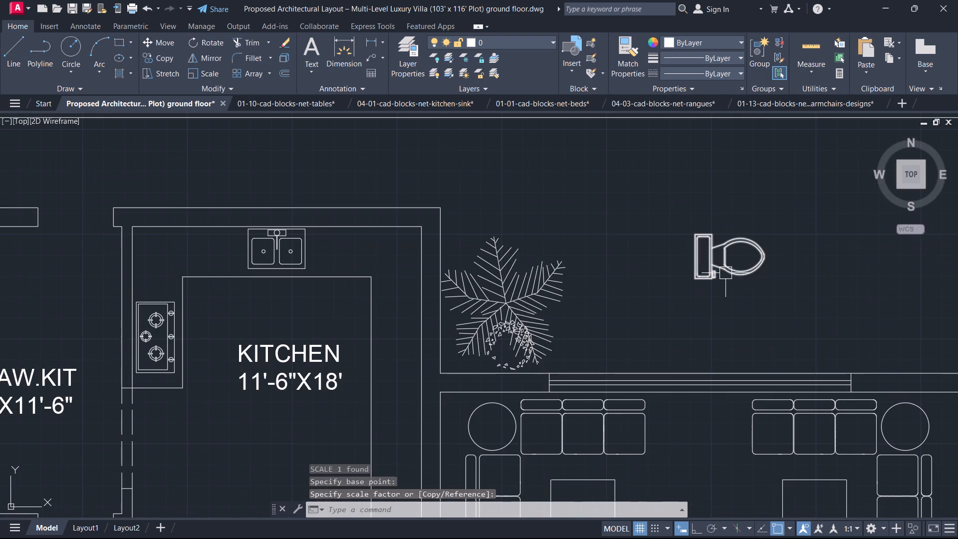
pyautogui.click(725, 273)
pyautogui.press('Delete')
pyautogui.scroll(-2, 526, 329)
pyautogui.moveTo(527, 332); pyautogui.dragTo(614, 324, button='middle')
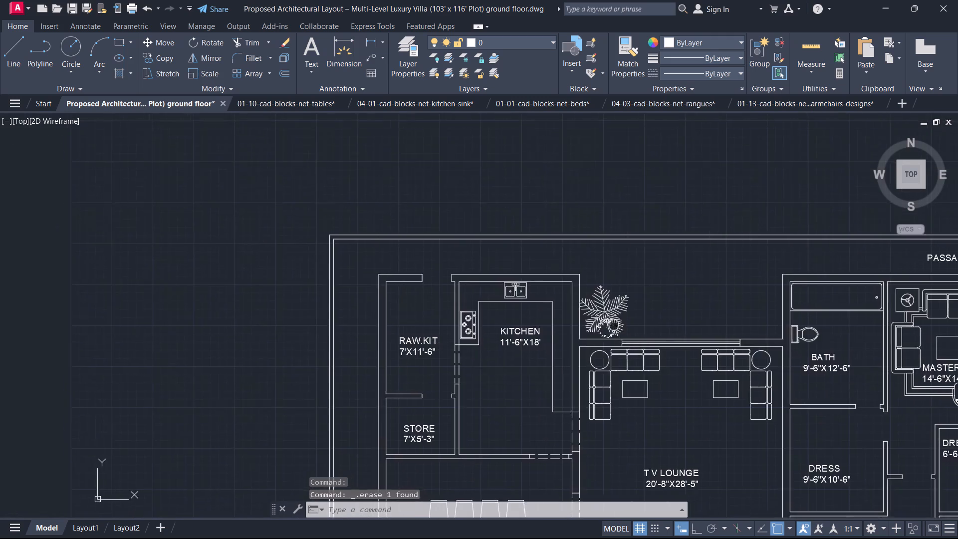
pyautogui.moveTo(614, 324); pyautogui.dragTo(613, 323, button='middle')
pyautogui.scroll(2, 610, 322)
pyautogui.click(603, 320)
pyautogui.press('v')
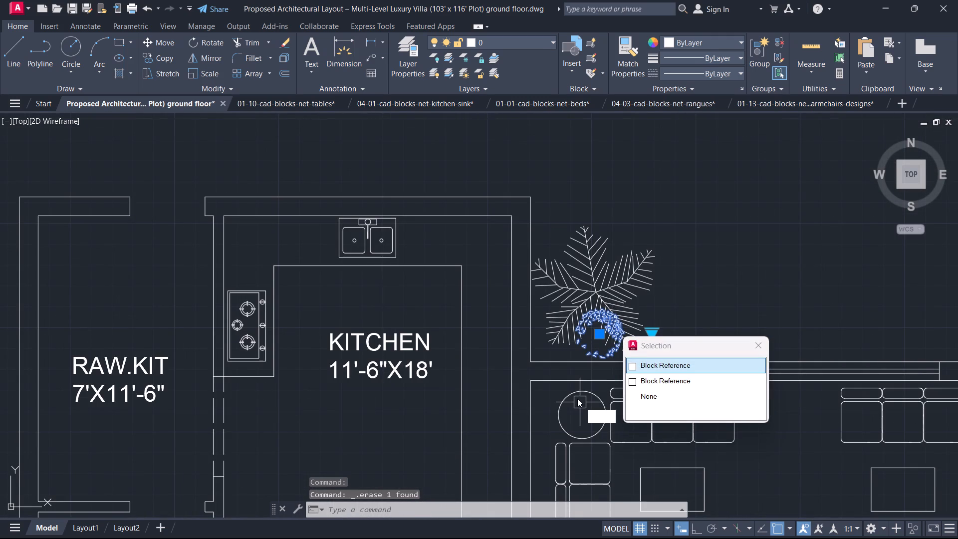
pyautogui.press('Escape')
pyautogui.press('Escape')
# Copy the shrub at the palm's base onto its upper fronds beside the kitchen's east wall.
pyautogui.click(596, 355)
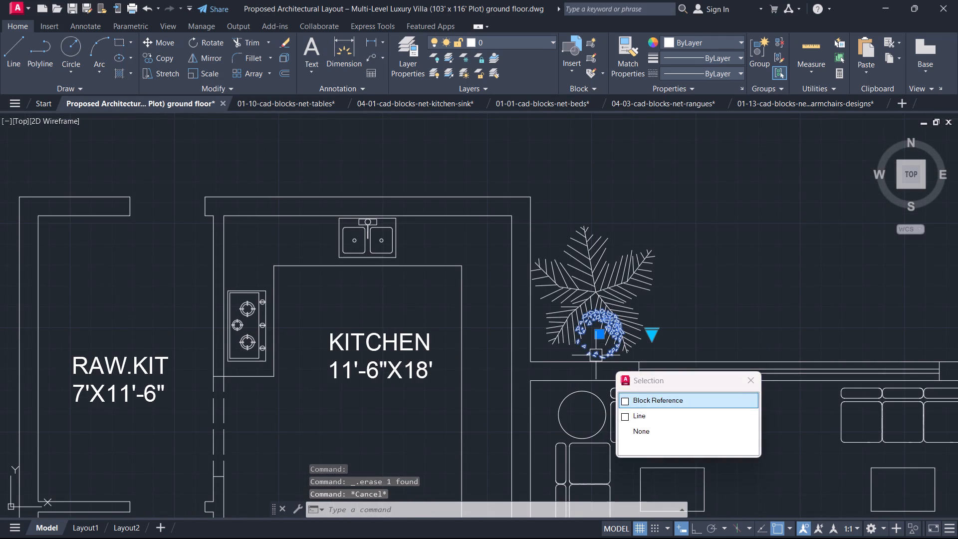
pyautogui.press('c')
pyautogui.write('O')
pyautogui.press('space')
pyautogui.press('space')
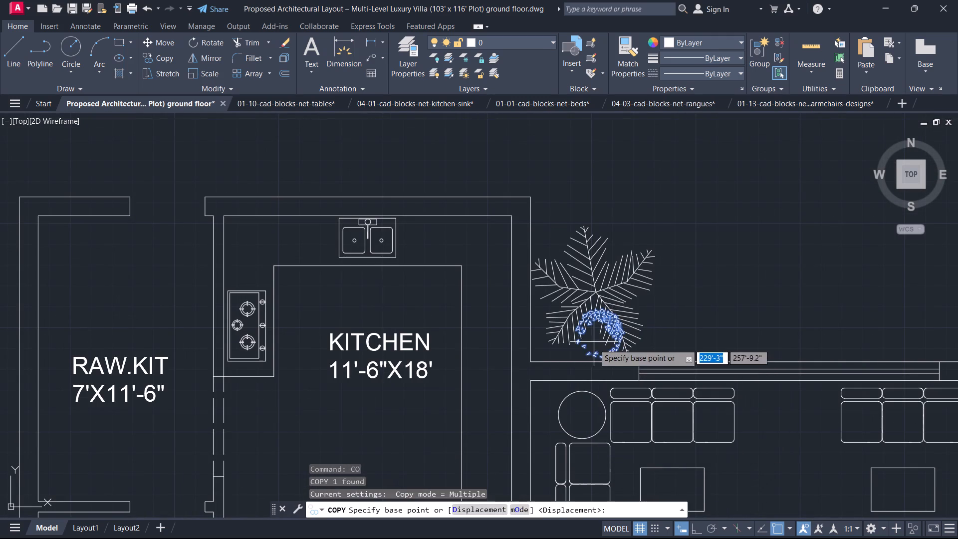
pyautogui.click(594, 344)
pyautogui.click(555, 262)
pyautogui.press('Escape')
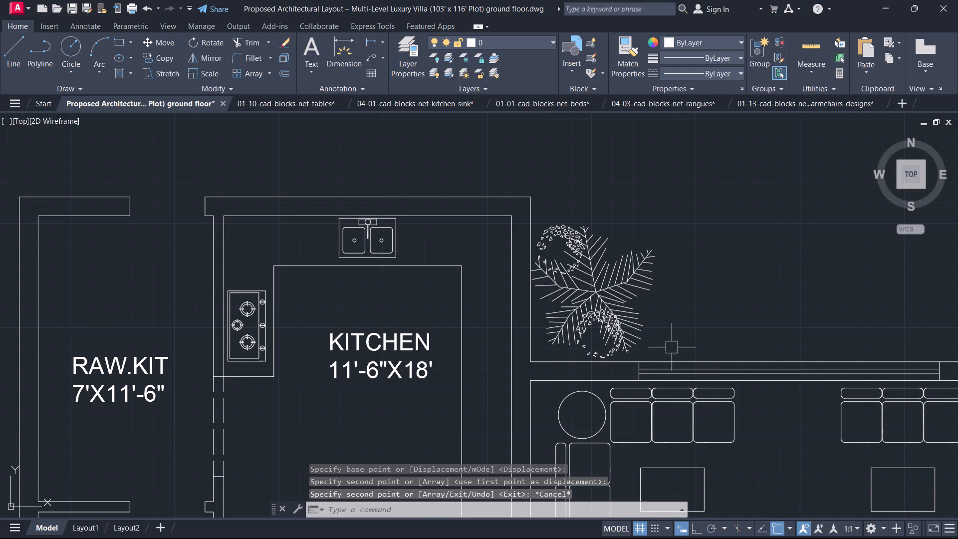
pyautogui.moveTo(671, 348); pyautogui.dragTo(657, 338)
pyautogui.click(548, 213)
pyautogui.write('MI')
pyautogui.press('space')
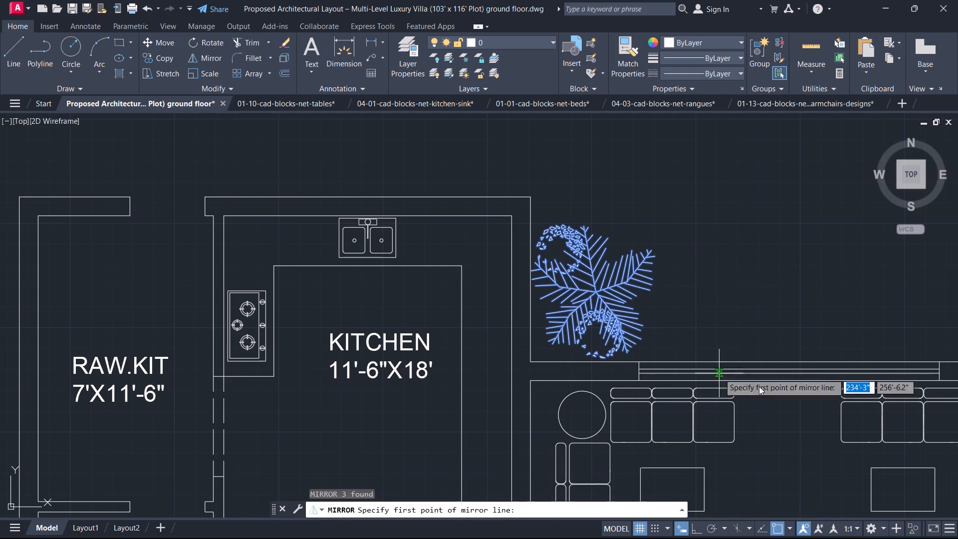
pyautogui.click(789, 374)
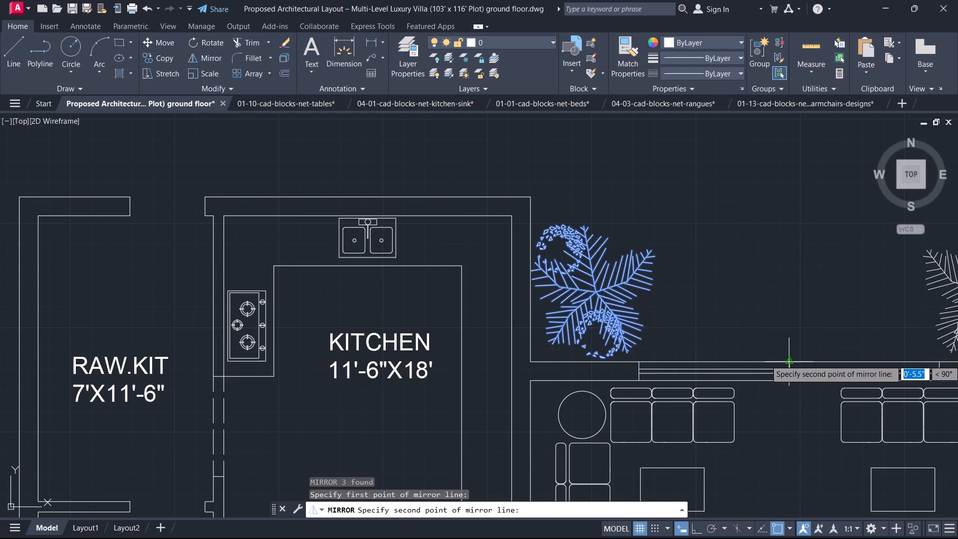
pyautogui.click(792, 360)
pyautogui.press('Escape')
# Mirror the palm and its two shrubs across the vertical centre line of the TV lounge window, keeping the originals.
pyautogui.moveTo(672, 351); pyautogui.dragTo(667, 343)
pyautogui.click(569, 192)
pyautogui.press('space')
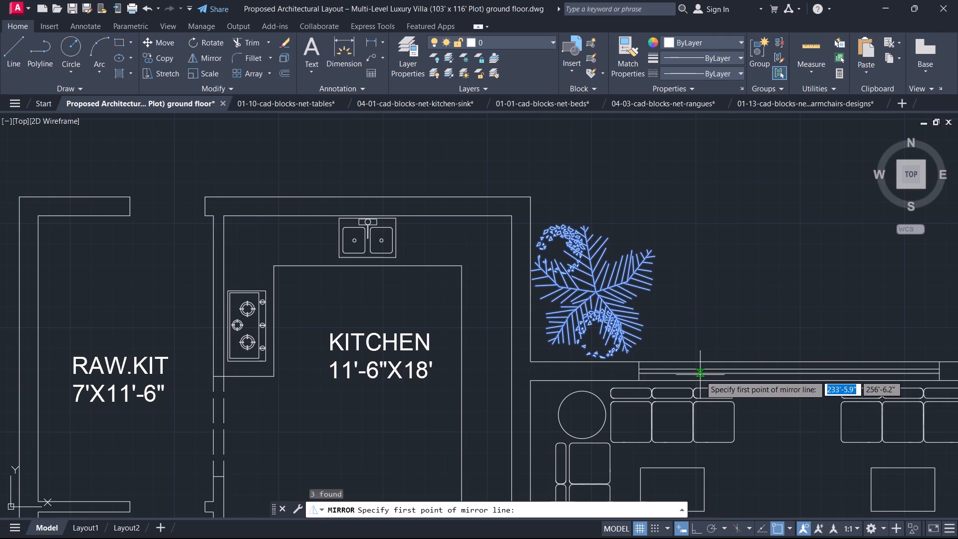
pyautogui.click(785, 373)
pyautogui.click(791, 360)
pyautogui.moveTo(820, 408); pyautogui.dragTo(791, 360)
pyautogui.press('Escape')
# Copy the row of trees, palms and shrubs beside the villa's curved east wall to the empty space east of the plot.
pyautogui.scroll(-6, 784, 361)
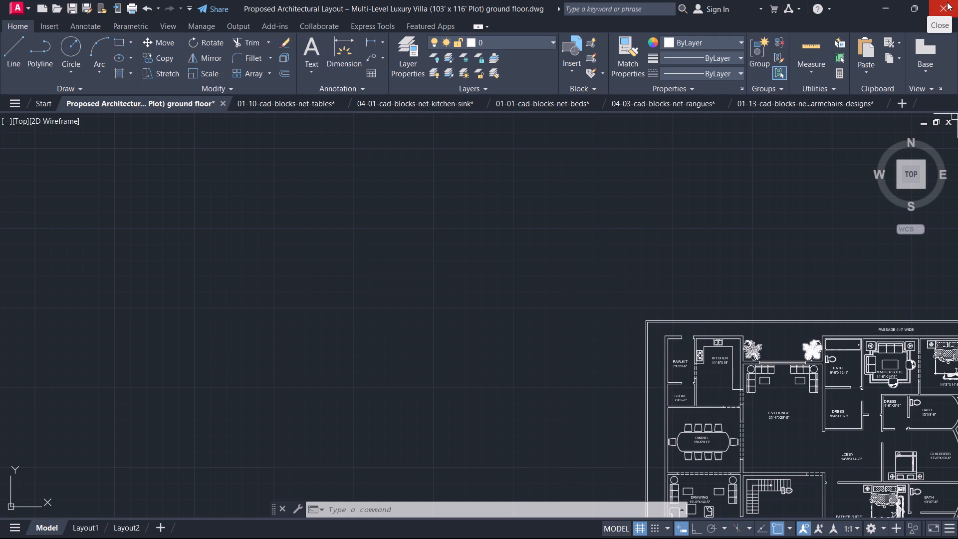
pyautogui.scroll(-2, 735, 298)
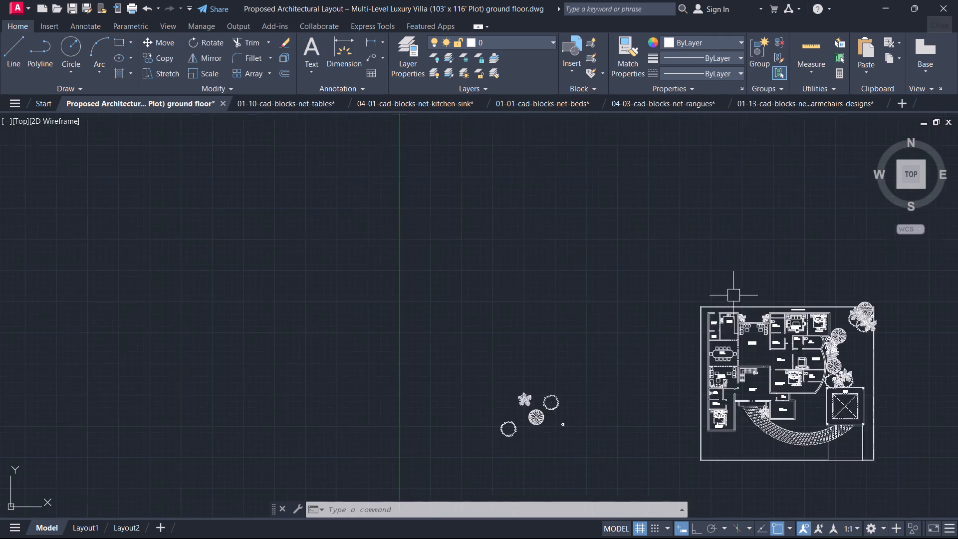
pyautogui.moveTo(718, 312); pyautogui.dragTo(630, 274, button='middle')
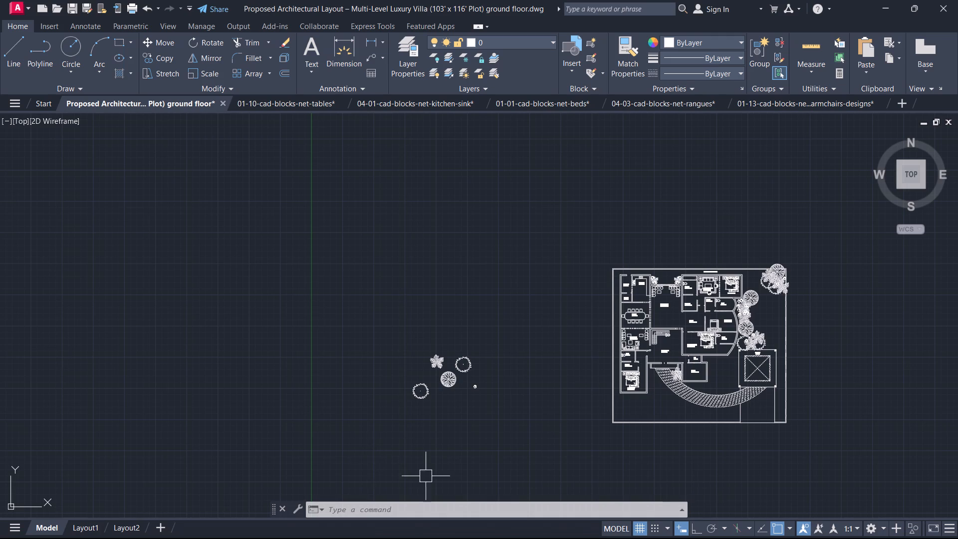
pyautogui.scroll(1, 468, 420)
pyautogui.moveTo(761, 281); pyautogui.dragTo(570, 304, button='middle')
pyautogui.scroll(2, 744, 304)
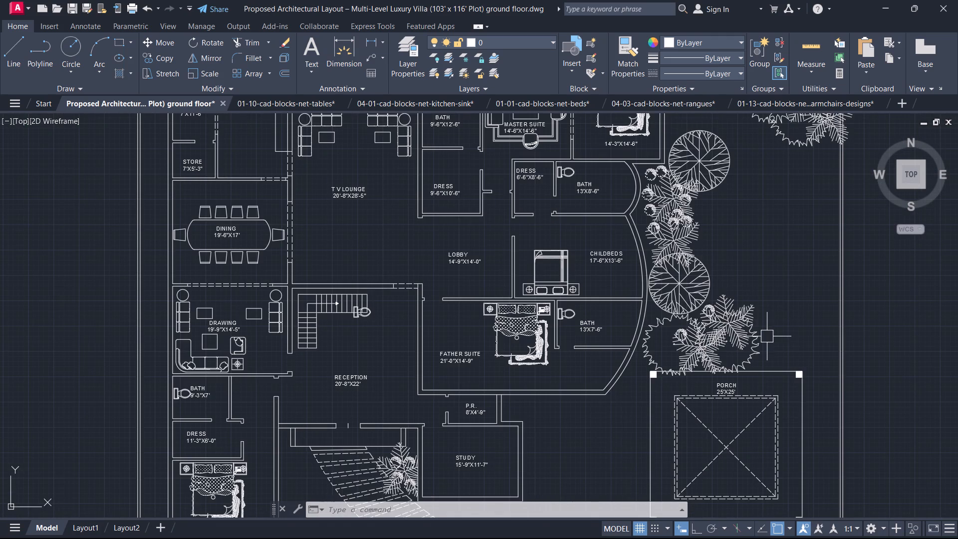
pyautogui.click(767, 337)
pyautogui.click(665, 189)
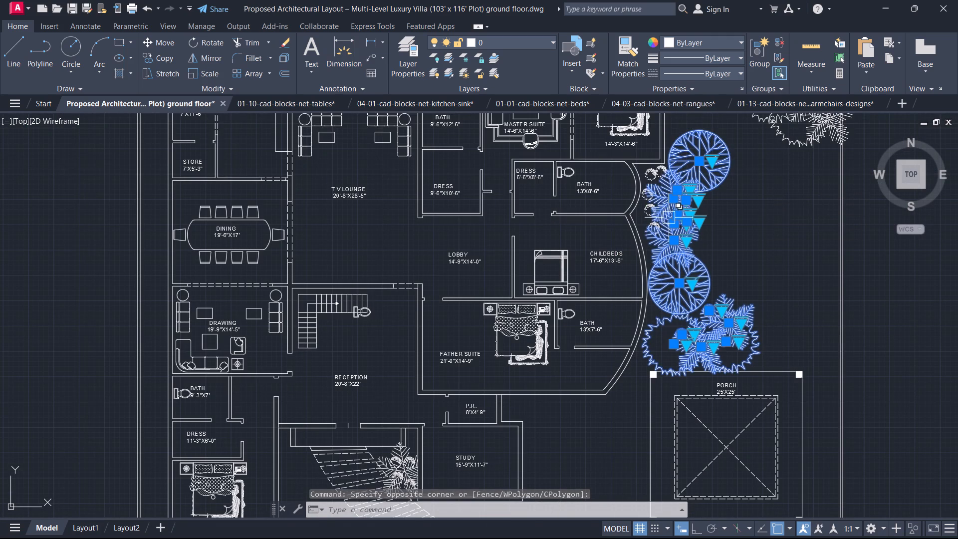
pyautogui.press('c')
pyautogui.write('O')
pyautogui.press('space')
pyautogui.moveTo(660, 226); pyautogui.dragTo(676, 240)
pyautogui.scroll(-1, 745, 384)
pyautogui.moveTo(744, 384); pyautogui.dragTo(542, 201, button='middle')
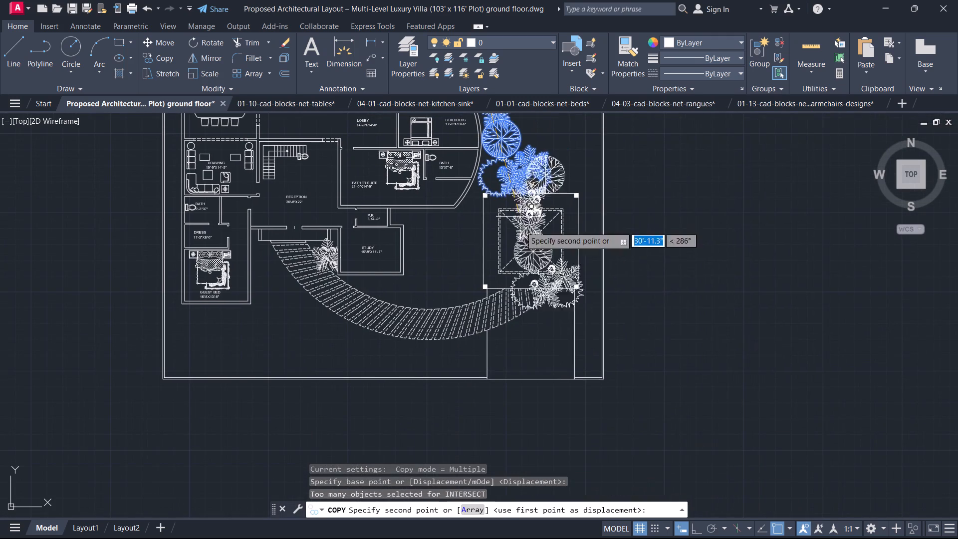
pyautogui.click(706, 251)
pyautogui.press('Escape')
# Rotate the copied planting row a quarter turn counterclockwise with Ortho on so that it runs horizontally.
pyautogui.moveTo(784, 368); pyautogui.dragTo(763, 301)
pyautogui.click(701, 156)
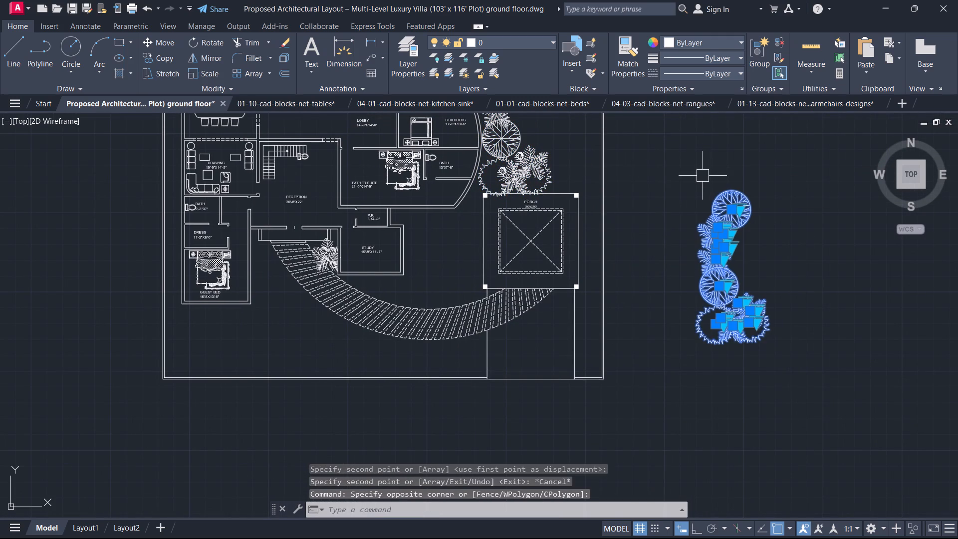
pyautogui.write('RO')
pyautogui.press('space')
pyautogui.click(739, 187)
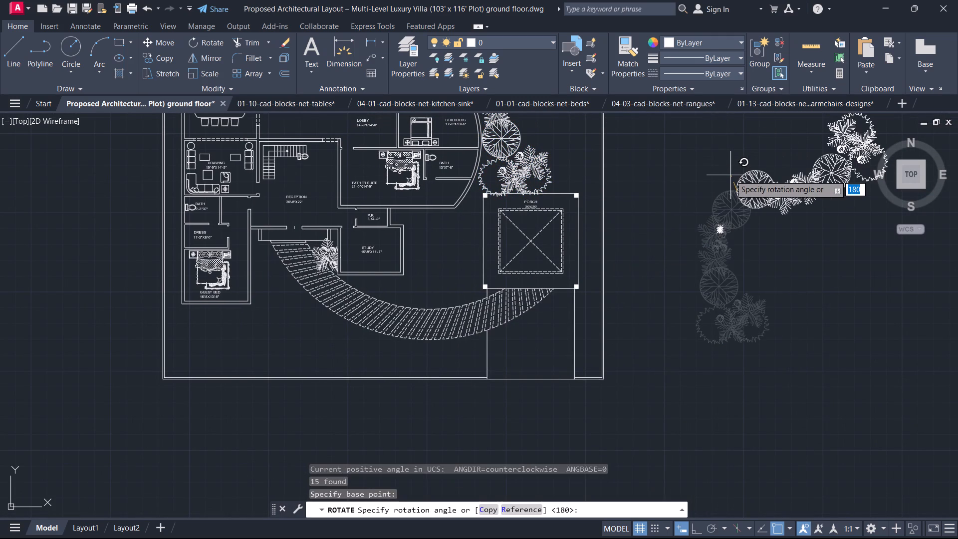
pyautogui.press('F8')
pyautogui.click(734, 159)
pyautogui.press('Escape')
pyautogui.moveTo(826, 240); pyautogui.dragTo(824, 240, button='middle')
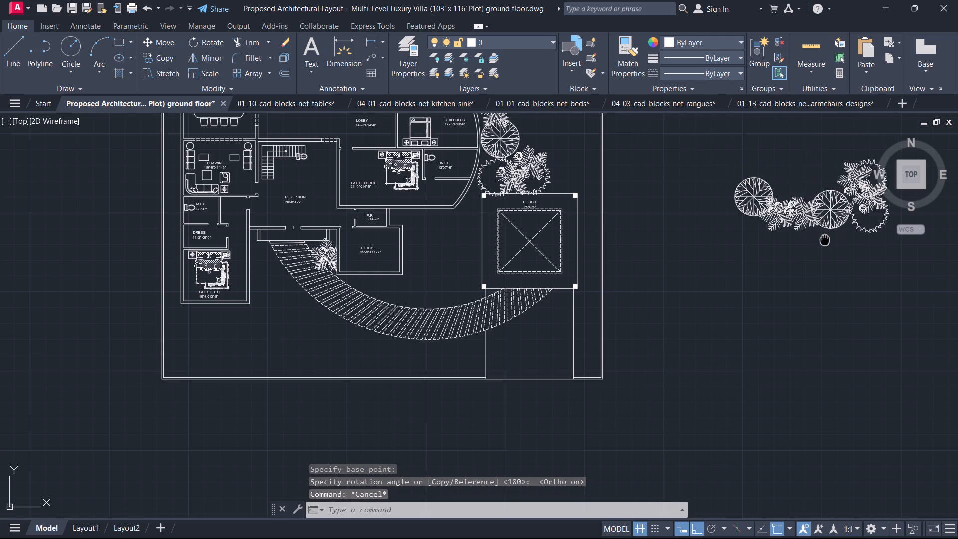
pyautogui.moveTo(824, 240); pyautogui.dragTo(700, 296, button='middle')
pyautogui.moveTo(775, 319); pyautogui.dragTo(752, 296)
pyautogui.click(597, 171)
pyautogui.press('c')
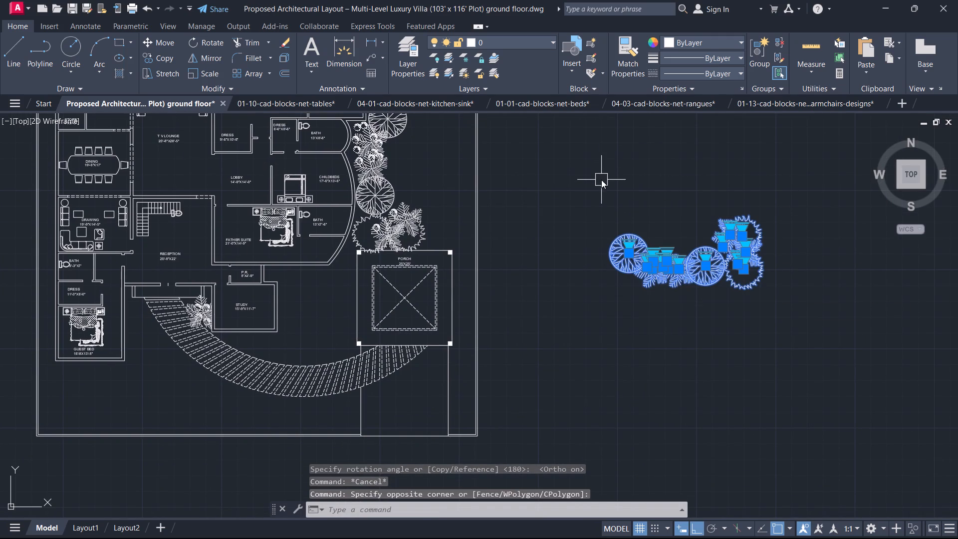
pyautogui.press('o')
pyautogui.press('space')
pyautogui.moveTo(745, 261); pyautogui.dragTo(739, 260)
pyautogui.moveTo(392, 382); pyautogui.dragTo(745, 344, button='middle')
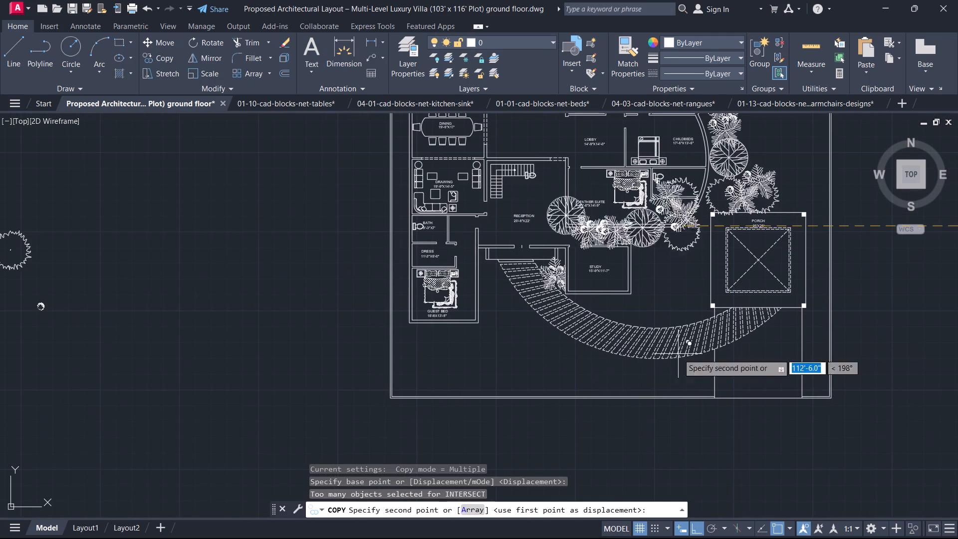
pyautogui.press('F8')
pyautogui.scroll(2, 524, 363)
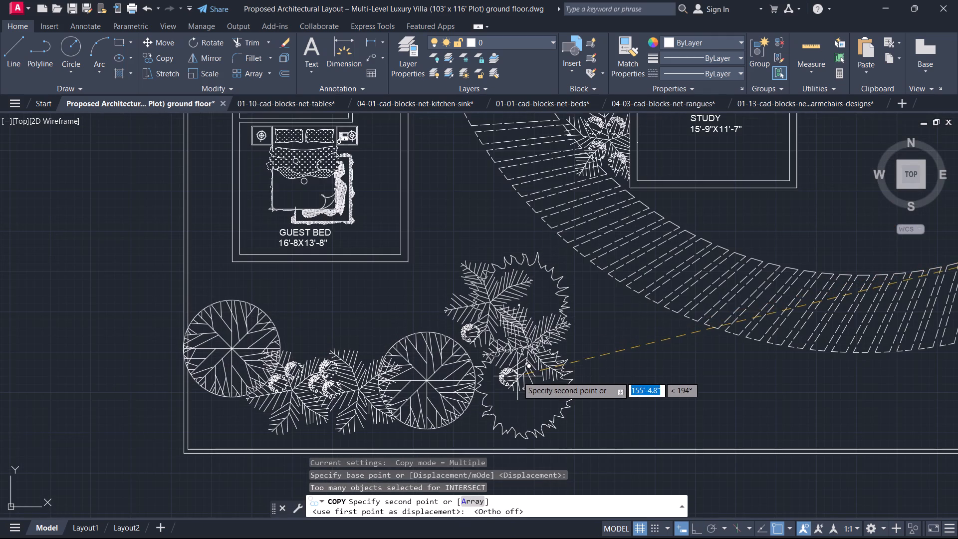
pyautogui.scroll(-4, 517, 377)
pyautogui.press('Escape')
# Mirror the horizontal planting row east of the plot across a vertical line, erasing the originals.
pyautogui.moveTo(769, 363); pyautogui.dragTo(768, 357)
pyautogui.click(684, 274)
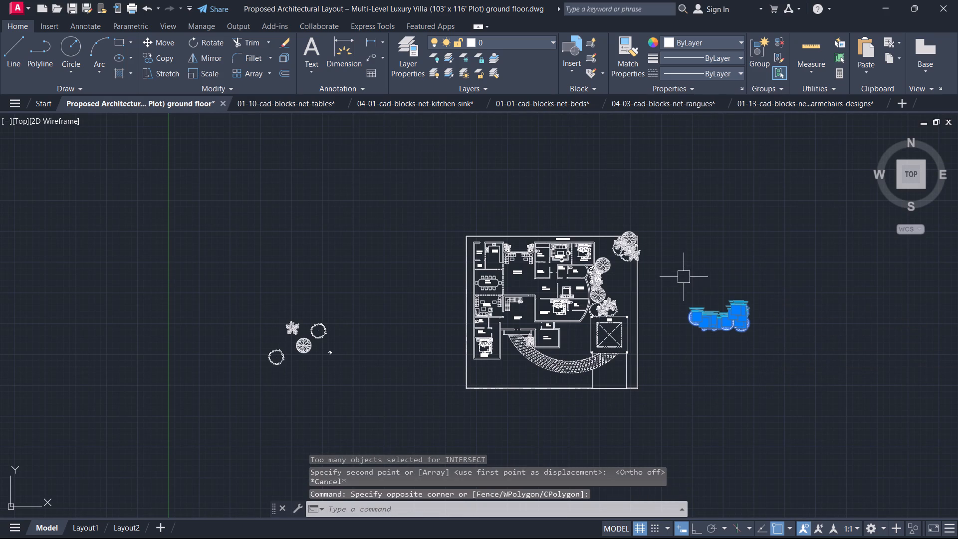
pyautogui.press('m')
pyautogui.press('i')
pyautogui.press('space')
pyautogui.scroll(1, 723, 354)
pyautogui.moveTo(725, 353); pyautogui.dragTo(726, 348)
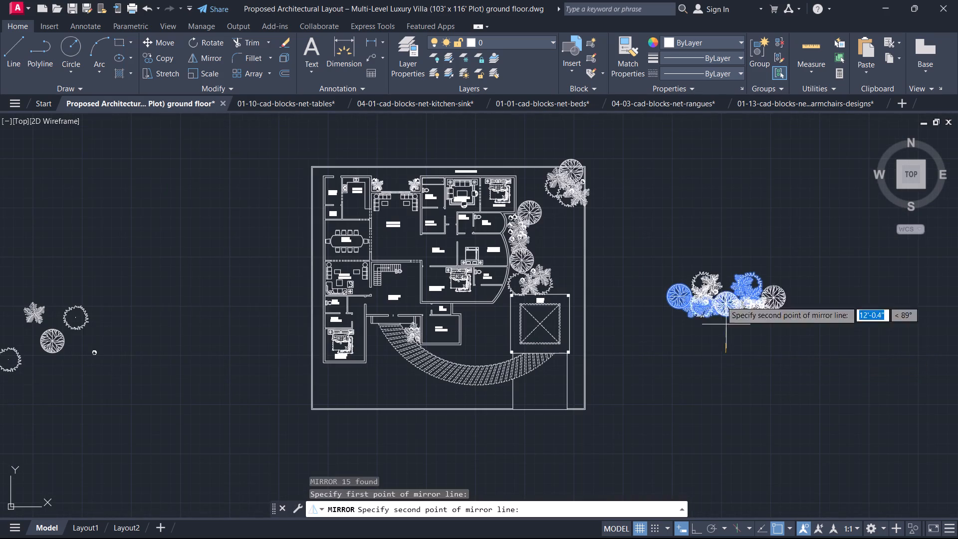
pyautogui.click(716, 228)
pyautogui.moveTo(737, 264); pyautogui.dragTo(716, 228)
pyautogui.moveTo(686, 290); pyautogui.dragTo(691, 298, button='middle')
pyautogui.scroll(1, 686, 291)
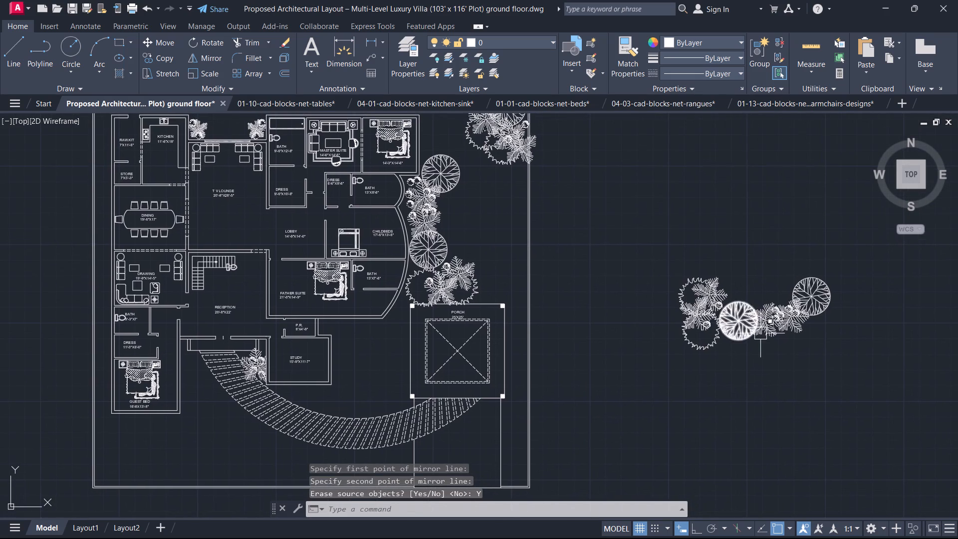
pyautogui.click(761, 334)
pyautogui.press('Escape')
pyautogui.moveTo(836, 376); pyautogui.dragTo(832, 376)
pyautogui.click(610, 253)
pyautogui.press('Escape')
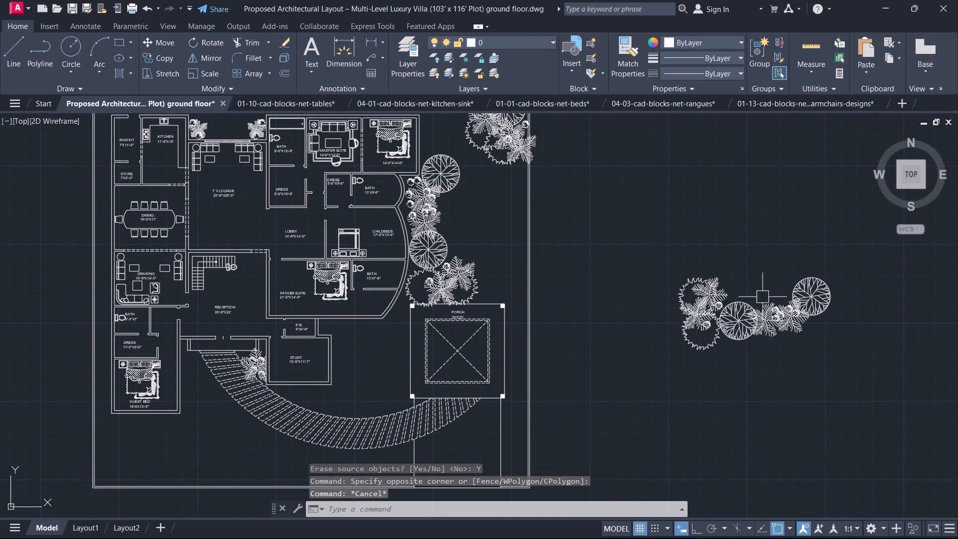
# Delete the round tree and adjacent palm at the east end of the mirrored planting row.
pyautogui.click(838, 328)
pyautogui.click(801, 242)
pyautogui.press('Delete')
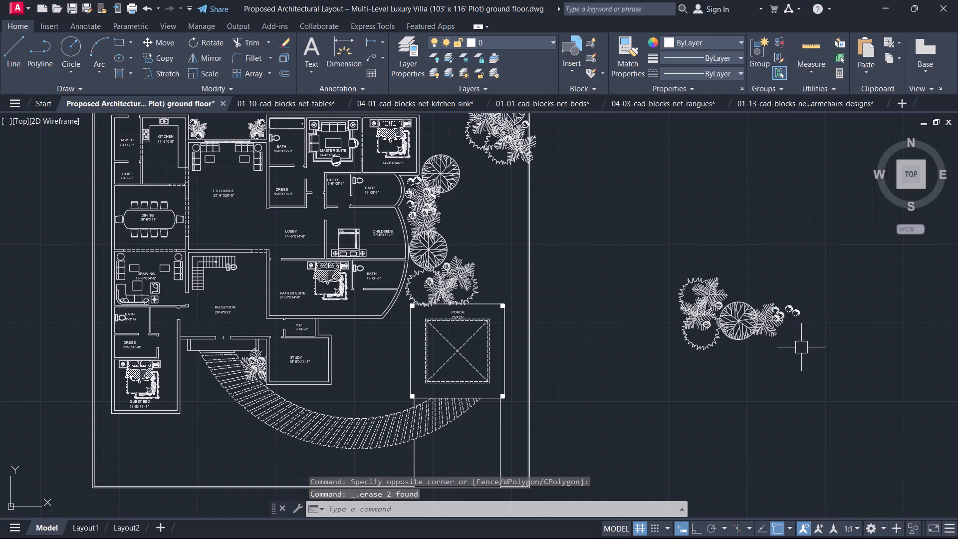
# Copy the shortened planting row into the plot's southwest corner, south of the guest bedroom.
pyautogui.moveTo(804, 353); pyautogui.dragTo(796, 352)
pyautogui.click(703, 255)
pyautogui.press('c')
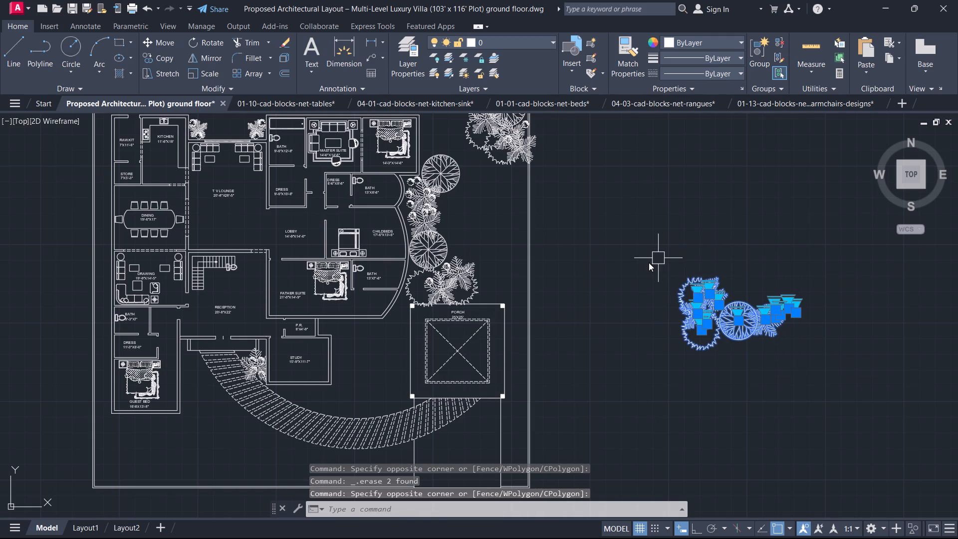
pyautogui.press('o')
pyautogui.press('space')
pyautogui.click(711, 345)
pyautogui.moveTo(578, 399); pyautogui.dragTo(957, 305, button='middle')
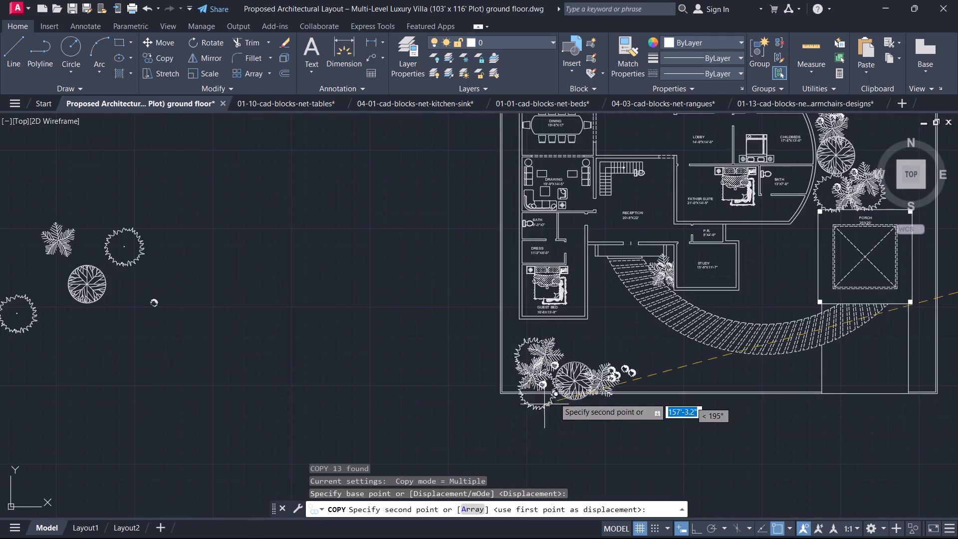
pyautogui.scroll(1, 559, 394)
pyautogui.click(512, 382)
pyautogui.press('Escape')
pyautogui.scroll(-1, 601, 378)
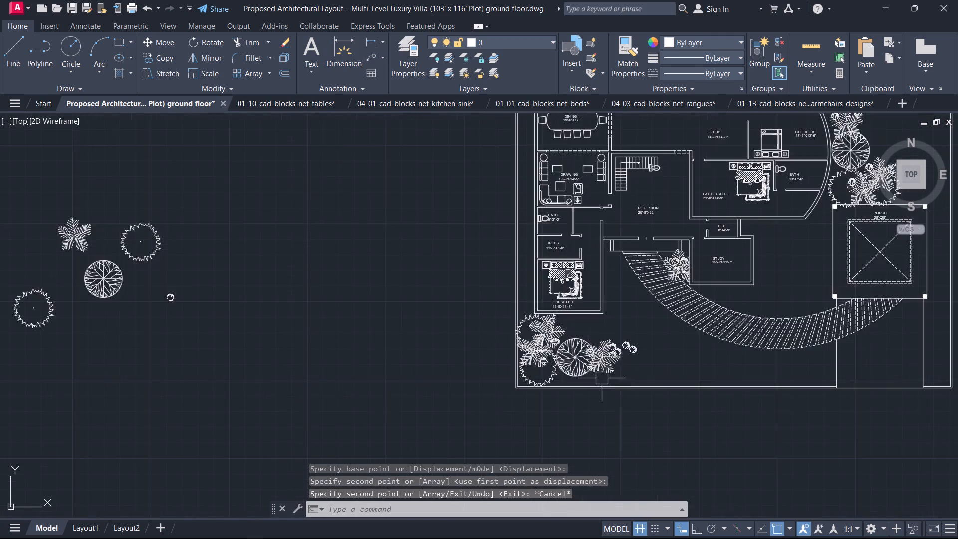
# Draw a vertical marker line about 3'-7" long with Ortho on, from the midpoint of the driveway opening in the south boundary.
pyautogui.scroll(-1, 651, 363)
pyautogui.moveTo(652, 360); pyautogui.dragTo(622, 408, button='middle')
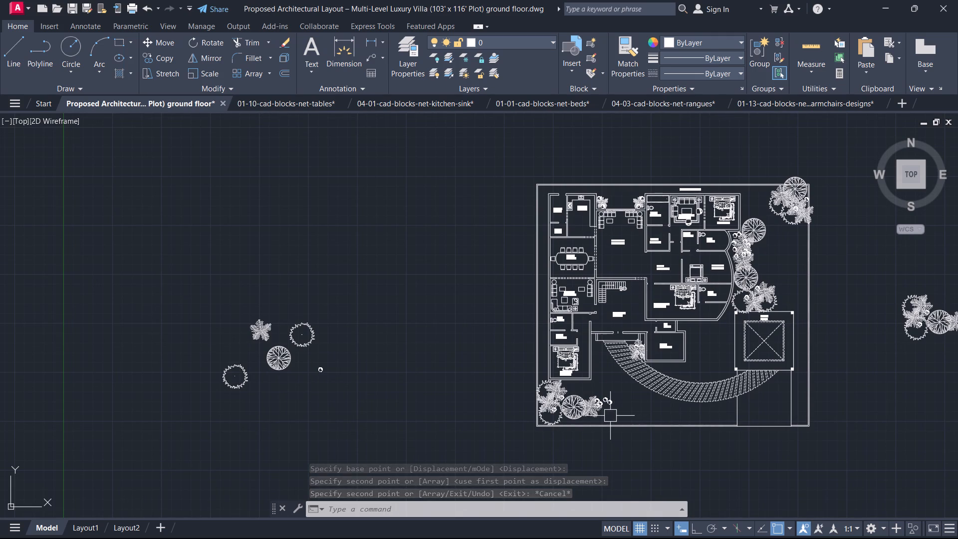
pyautogui.scroll(2, 698, 369)
pyautogui.moveTo(694, 366); pyautogui.dragTo(494, 237, button='middle')
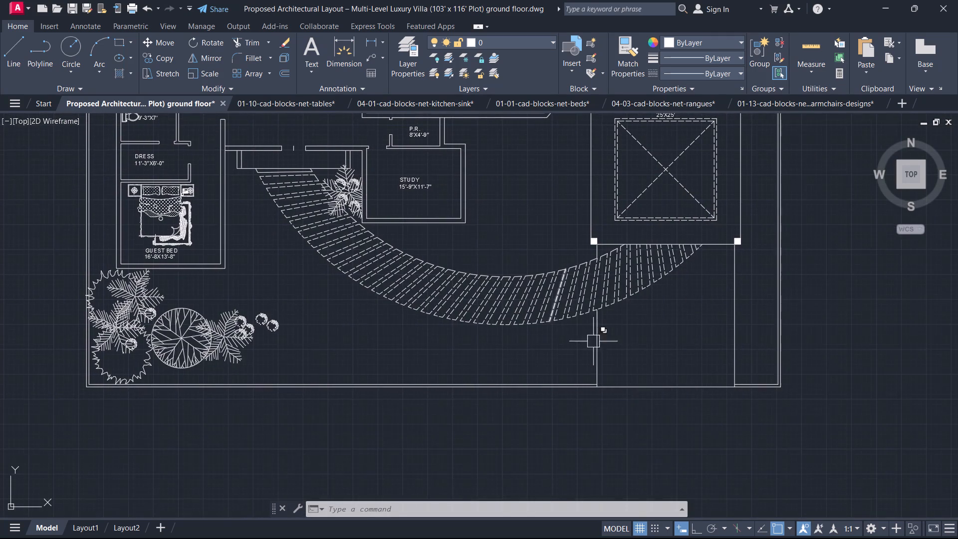
pyautogui.middleClick(687, 402)
pyautogui.scroll(1, 686, 401)
pyautogui.click(648, 380)
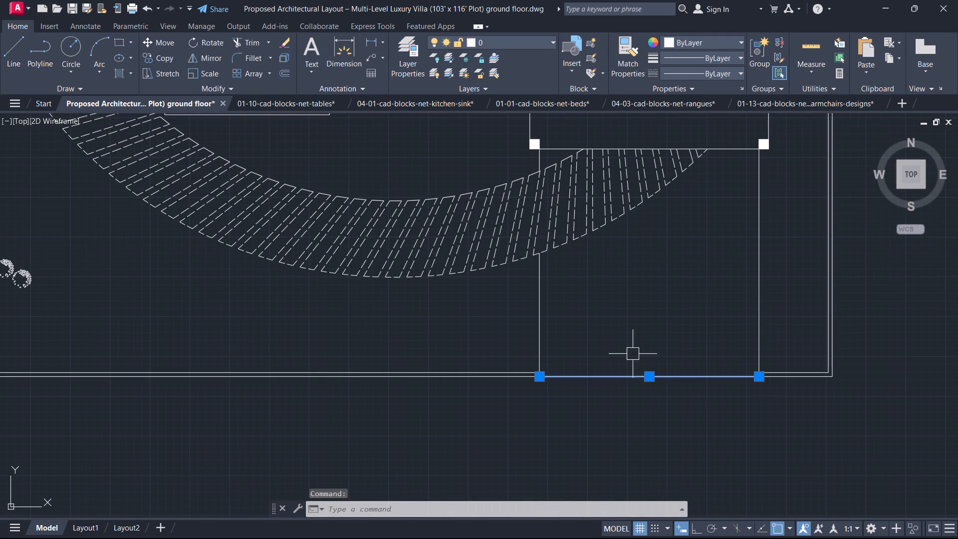
pyautogui.press('Escape')
pyautogui.press('l')
pyautogui.press('space')
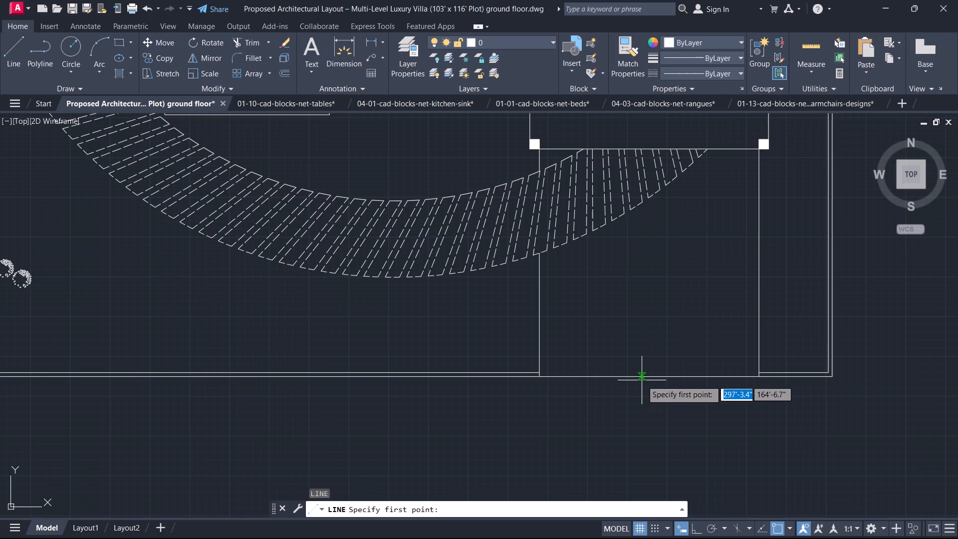
pyautogui.click(651, 377)
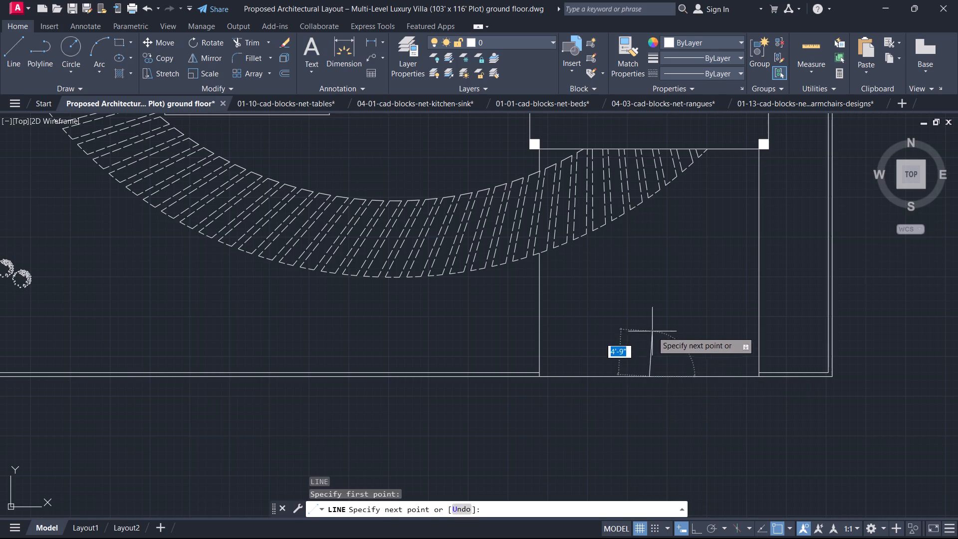
pyautogui.press('F8')
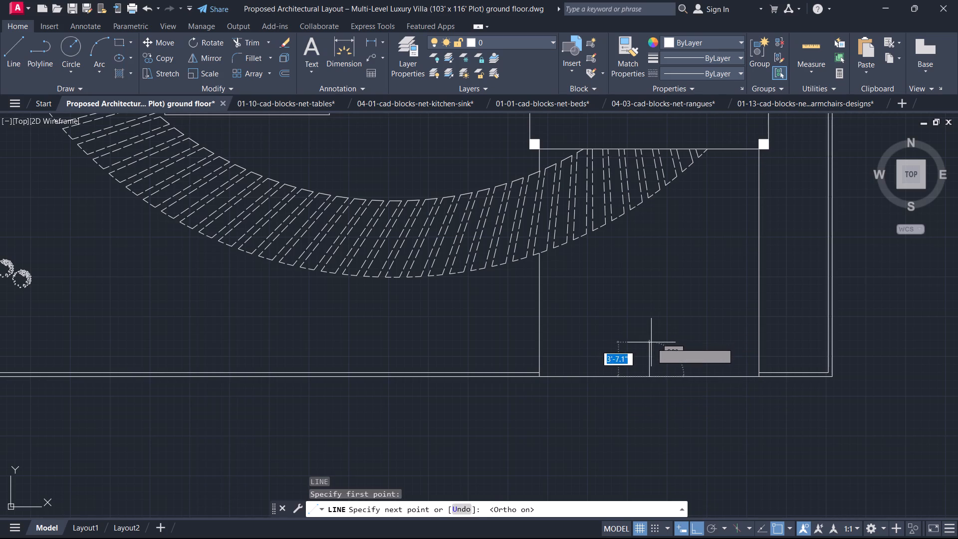
pyautogui.click(651, 342)
pyautogui.press('Escape')
pyautogui.scroll(2, 652, 357)
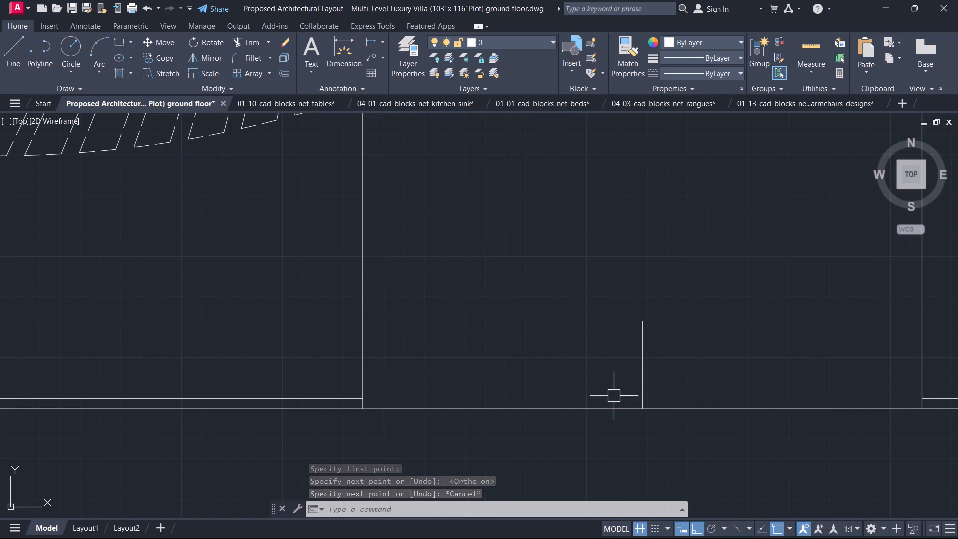
# Measure along the driveway opening from its west corner.
pyautogui.press('d')
pyautogui.press('i')
pyautogui.press('space')
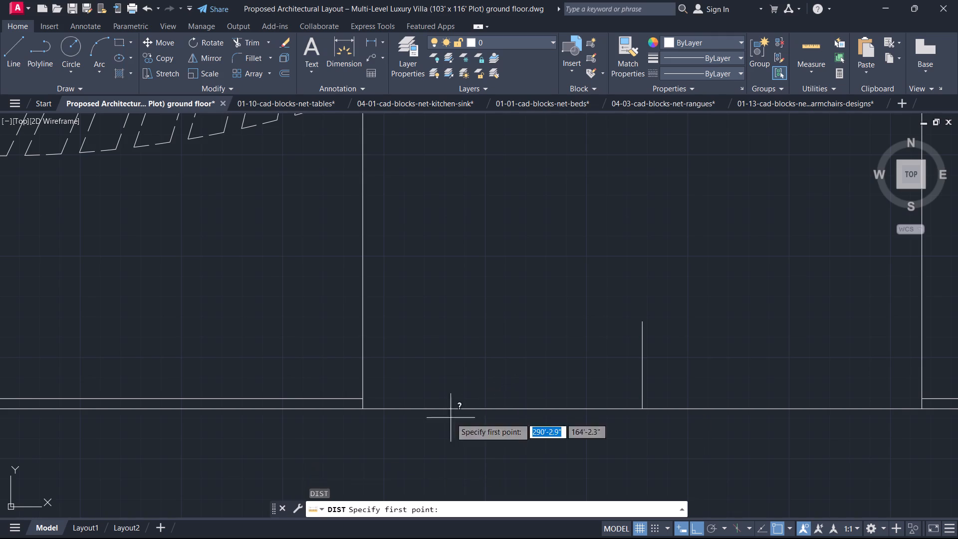
pyautogui.moveTo(364, 405); pyautogui.dragTo(373, 405)
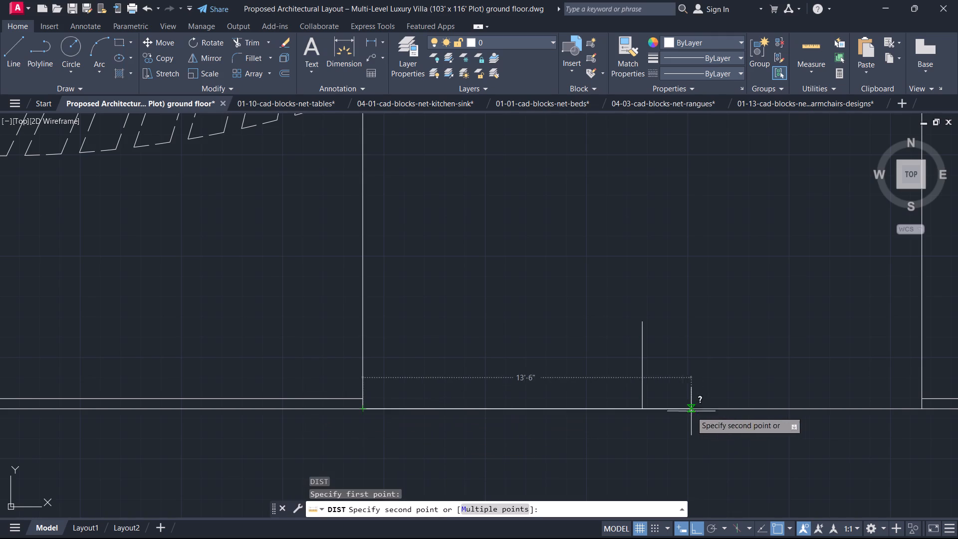
pyautogui.press('Escape')
# Delete the driveway's west edge line between the curved walkway and the south boundary.
pyautogui.moveTo(393, 340); pyautogui.dragTo(378, 329)
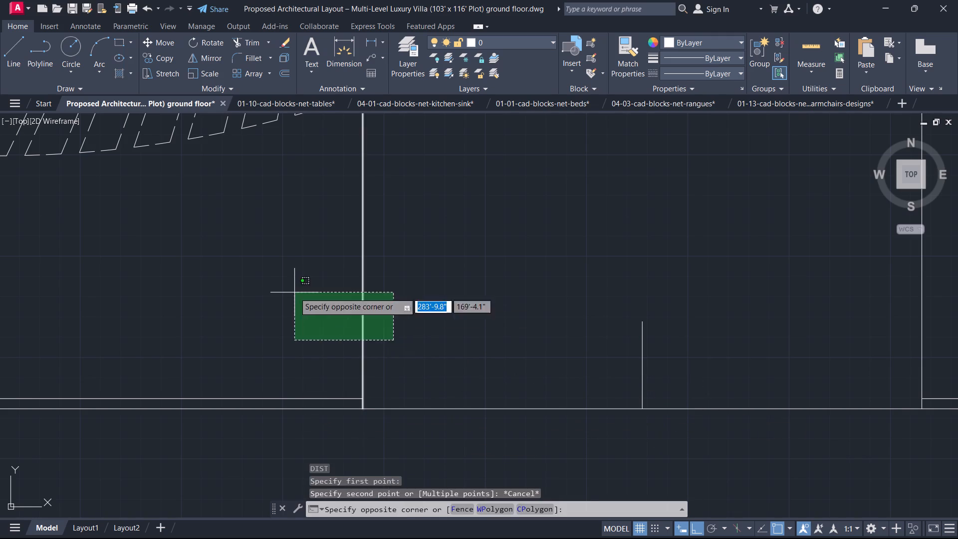
pyautogui.click(294, 292)
pyautogui.scroll(-3, 324, 303)
pyautogui.moveTo(324, 303); pyautogui.dragTo(392, 383, button='middle')
pyautogui.press('Delete')
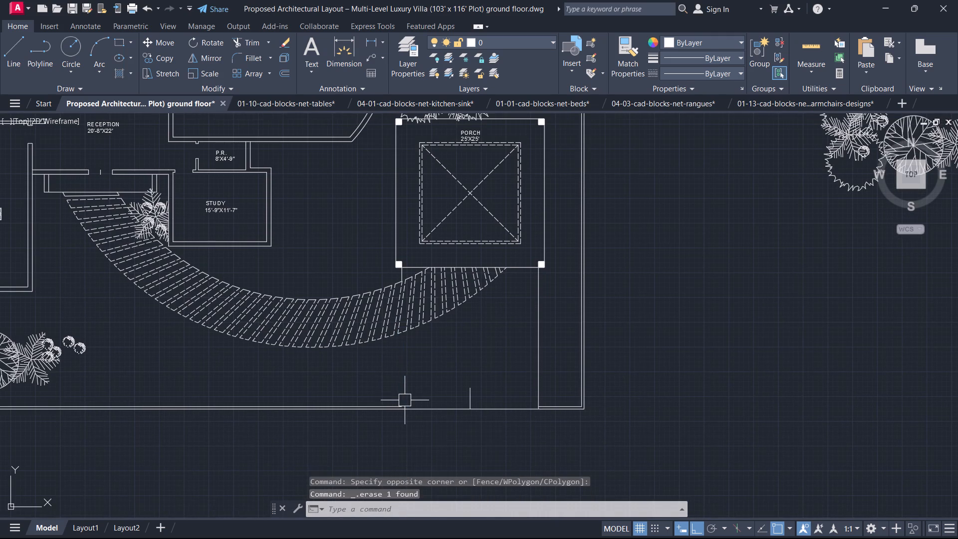
# Draw a short vertical line closing the end of the south boundary wall at the driveway opening's west side.
pyautogui.scroll(2, 406, 401)
pyautogui.press('l')
pyautogui.press('space')
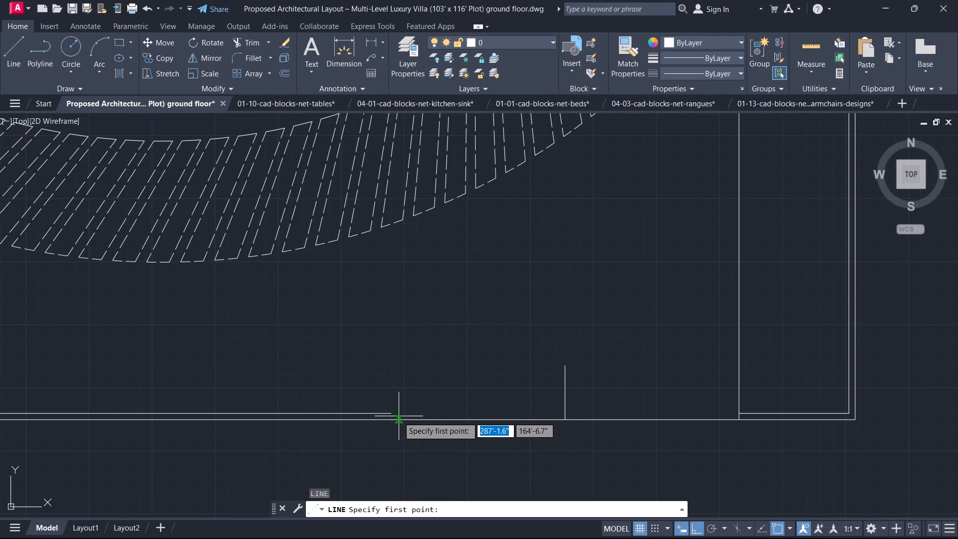
pyautogui.click(391, 420)
pyautogui.click(392, 409)
pyautogui.press('Escape')
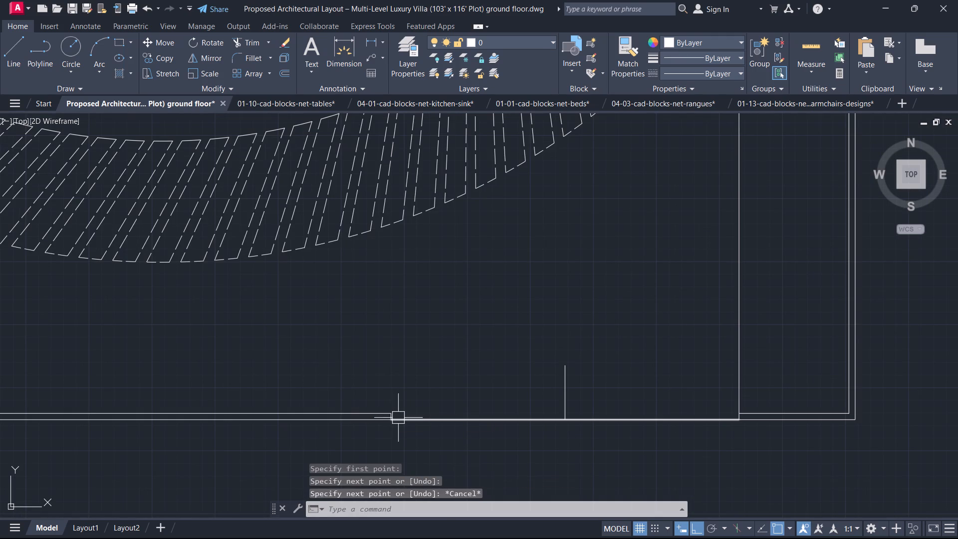
# Draw an 11'-6" vertical gate leaf line northward from the boundary wall's inner corner at the opening's west side.
pyautogui.press('l')
pyautogui.press('space')
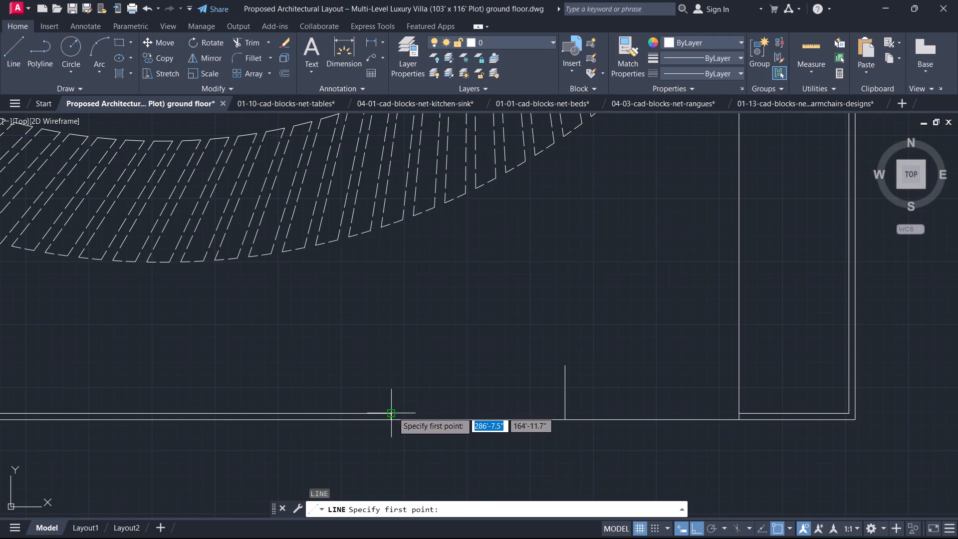
pyautogui.click(393, 412)
pyautogui.write("11'")
pyautogui.press('6')
pyautogui.press('Return')
pyautogui.press('Escape')
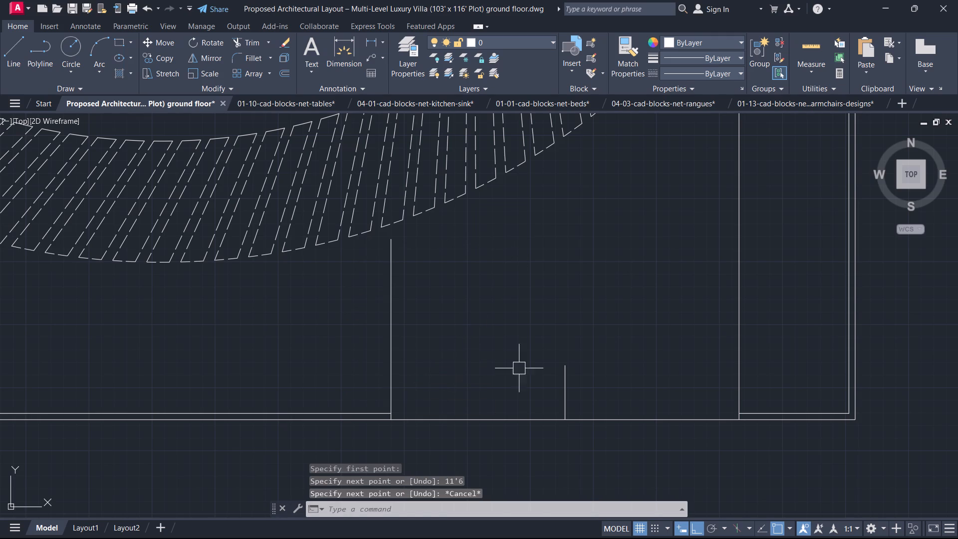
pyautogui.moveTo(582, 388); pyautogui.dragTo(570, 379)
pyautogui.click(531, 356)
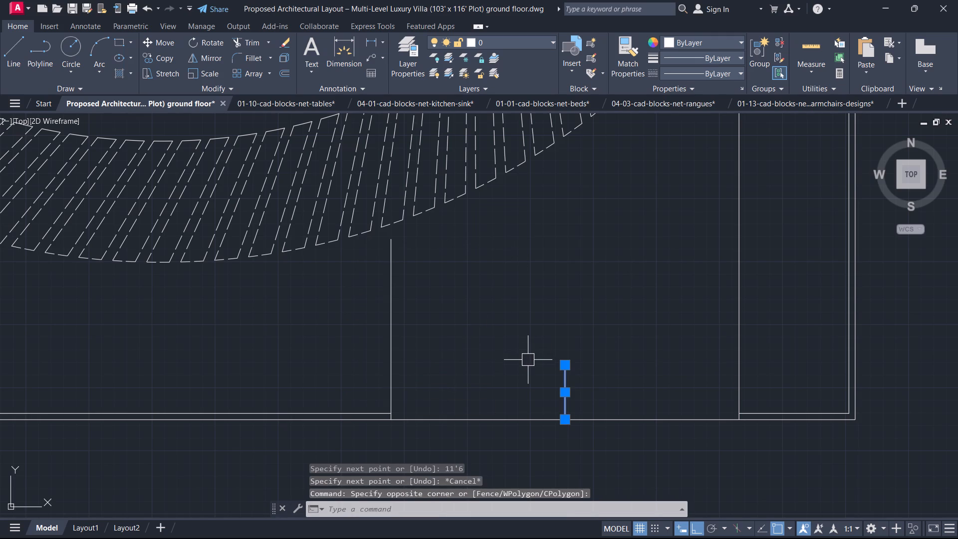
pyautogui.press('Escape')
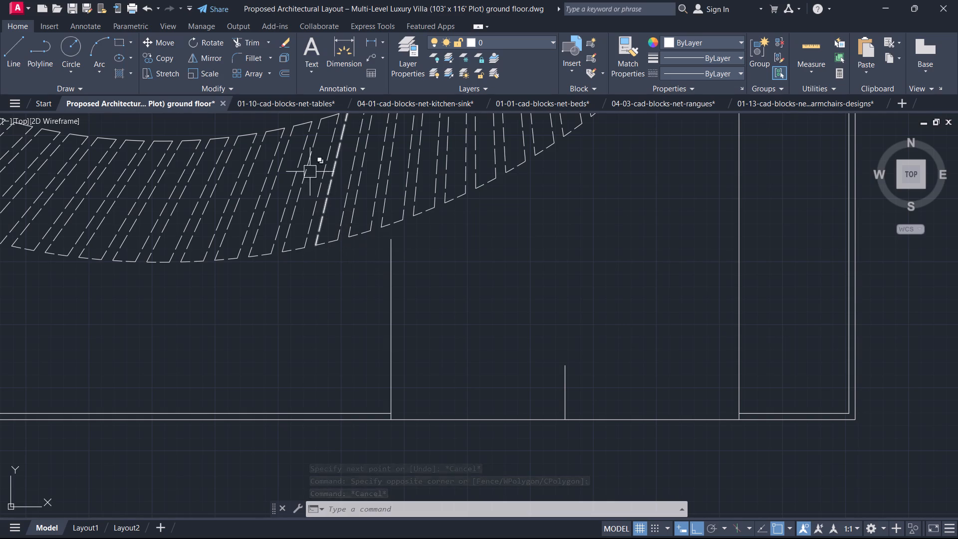
# Draw a Start, Center, End arc from the opening's midpoint, centred on its west outer corner, ending along the gate leaf line.
pyautogui.click(101, 67)
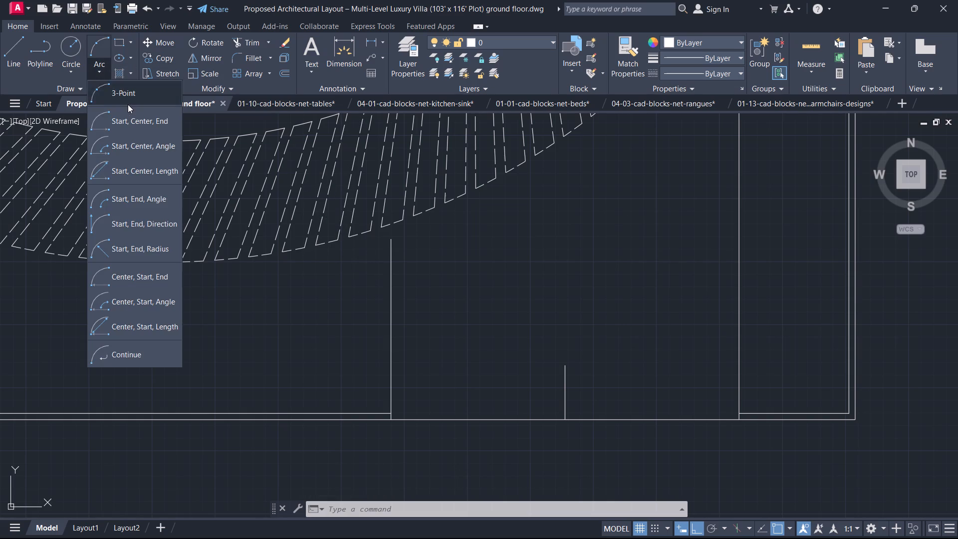
pyautogui.click(130, 124)
pyautogui.scroll(2, 575, 420)
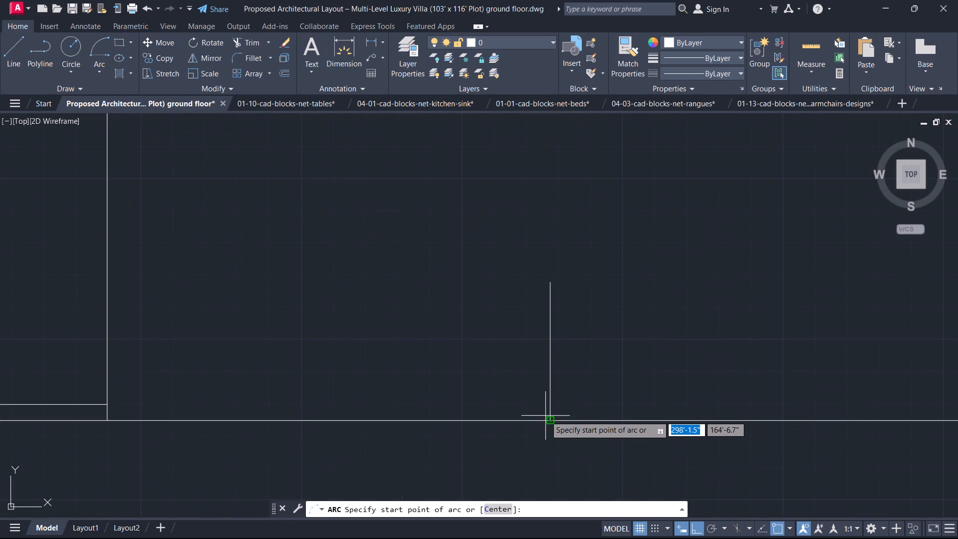
pyautogui.click(553, 419)
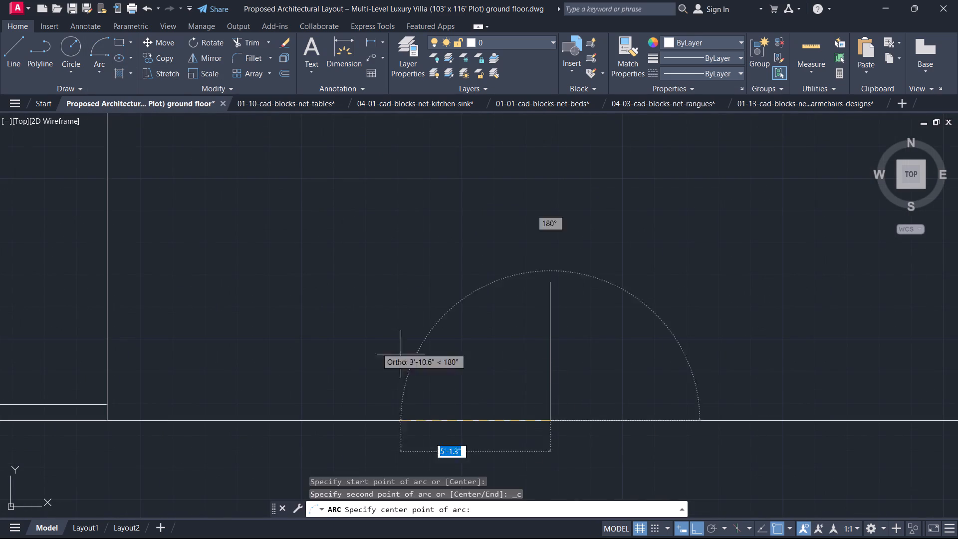
pyautogui.scroll(-1, 278, 302)
pyautogui.moveTo(278, 302); pyautogui.dragTo(390, 479, button='middle')
pyautogui.moveTo(299, 413); pyautogui.dragTo(392, 296, button='middle')
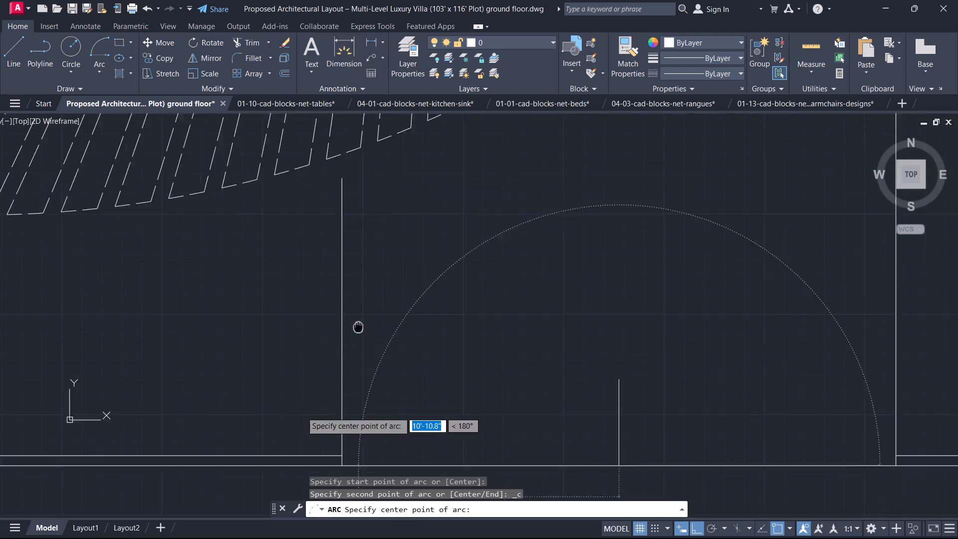
pyautogui.moveTo(392, 296); pyautogui.dragTo(557, 200, button='middle')
pyautogui.scroll(2, 554, 310)
pyautogui.click(537, 370)
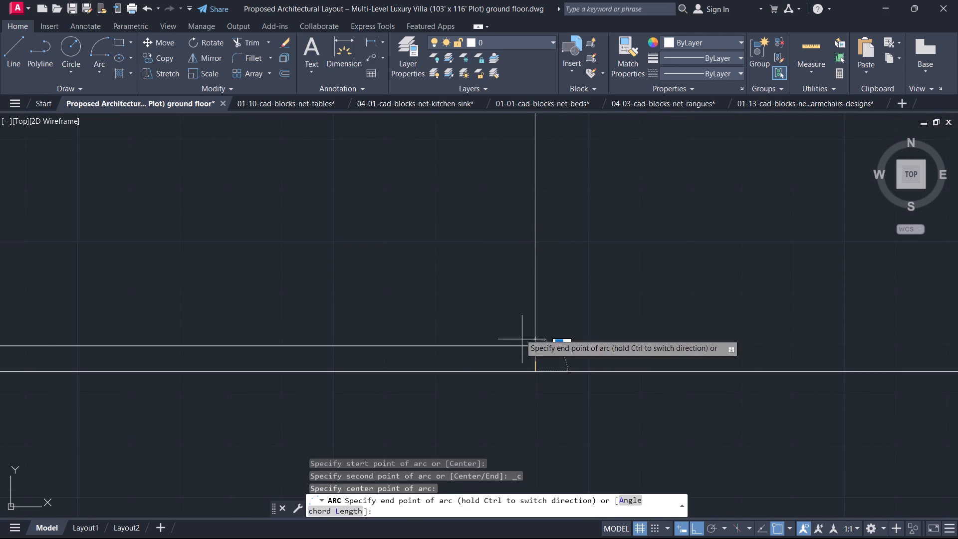
pyautogui.click(487, 245)
pyautogui.scroll(-5, 486, 244)
pyautogui.moveTo(492, 243); pyautogui.dragTo(538, 372, button='middle')
pyautogui.scroll(4, 553, 304)
pyautogui.press('Escape')
pyautogui.scroll(1, 473, 222)
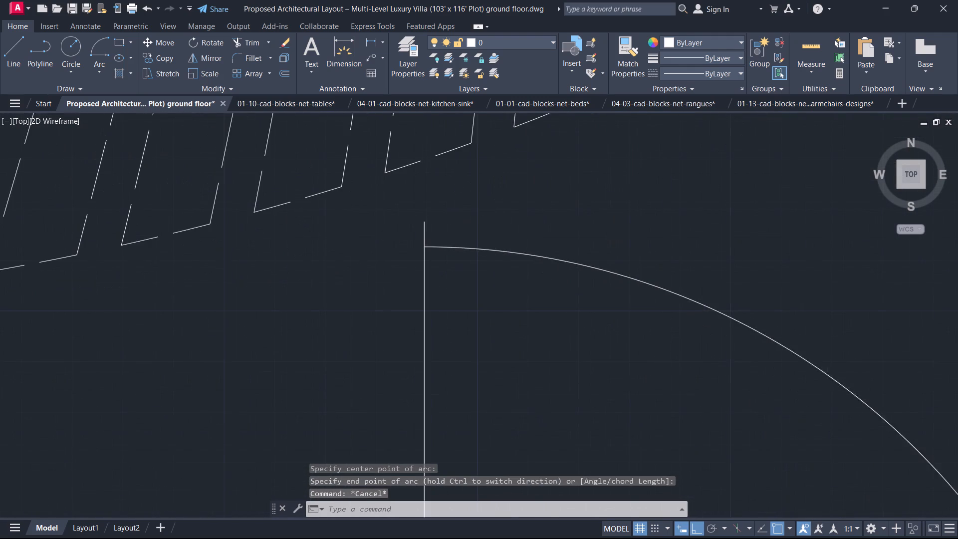
# Trim the part of the gate leaf line that extends past the swing arc.
pyautogui.write('TR')
pyautogui.press('space')
pyautogui.click(453, 224)
pyautogui.click(361, 229)
pyautogui.press('Escape')
pyautogui.scroll(-4, 465, 262)
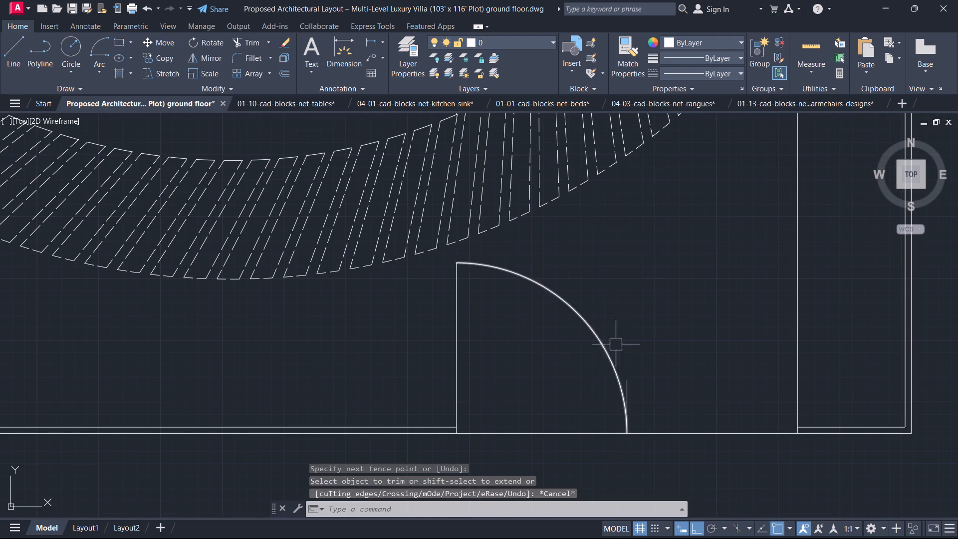
# Mirror the gate leaf and its swing arc across the driveway opening's vertical centre line, erasing the originals.
pyautogui.moveTo(638, 330); pyautogui.dragTo(615, 322)
pyautogui.moveTo(418, 300); pyautogui.dragTo(425, 306)
pyautogui.write('MI')
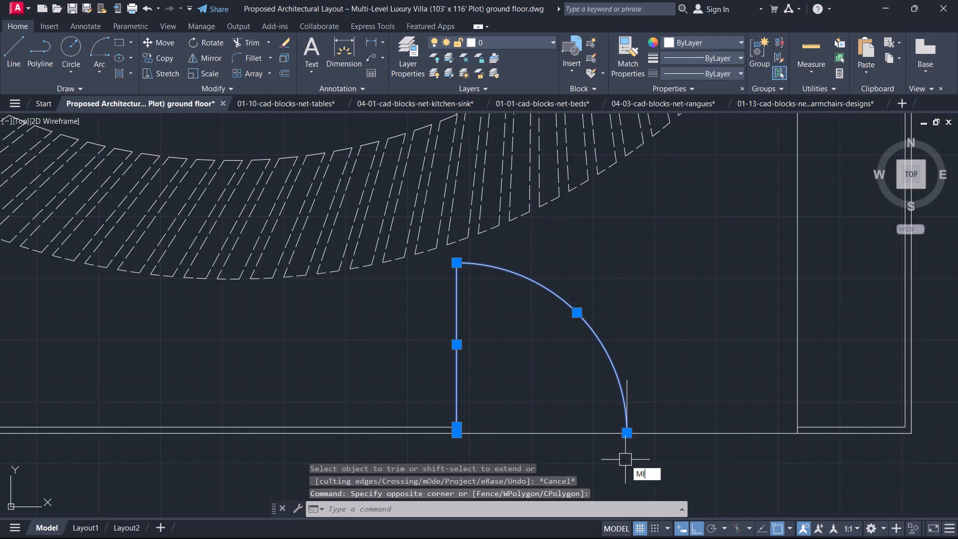
pyautogui.press('space')
pyautogui.scroll(1, 617, 428)
pyautogui.click(632, 437)
pyautogui.click(635, 350)
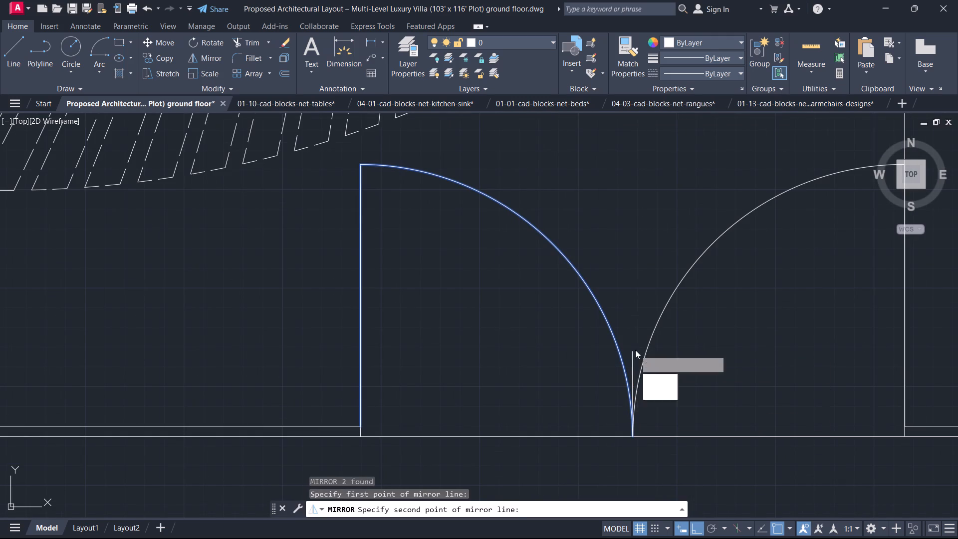
pyautogui.moveTo(664, 379); pyautogui.dragTo(635, 350)
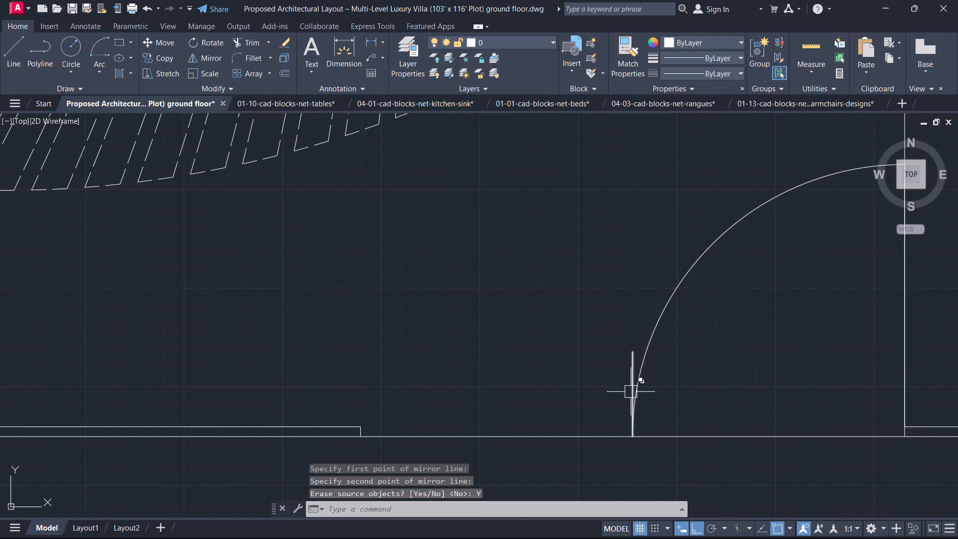
# Undo the mirroring of the gate leaf and its swing arc at the driveway opening.
pyautogui.scroll(-1, 742, 323)
pyautogui.moveTo(742, 323); pyautogui.dragTo(614, 367, button='middle')
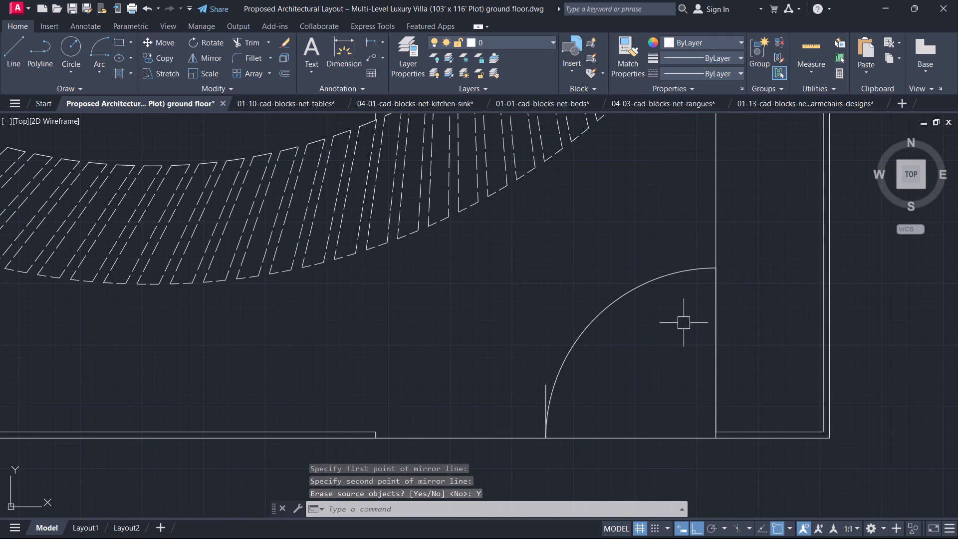
pyautogui.hotkey('ctrl', 'z')
pyautogui.hotkey('ctrl', 'z')
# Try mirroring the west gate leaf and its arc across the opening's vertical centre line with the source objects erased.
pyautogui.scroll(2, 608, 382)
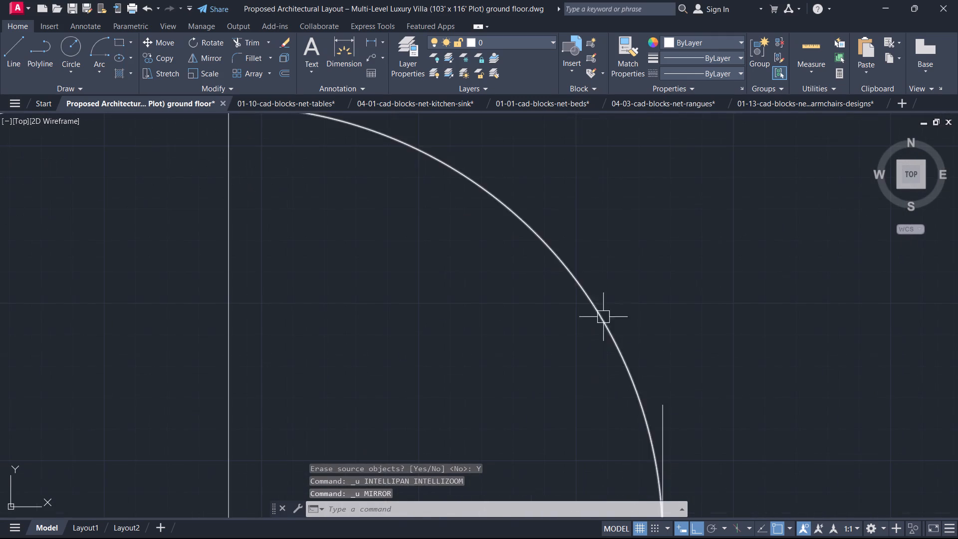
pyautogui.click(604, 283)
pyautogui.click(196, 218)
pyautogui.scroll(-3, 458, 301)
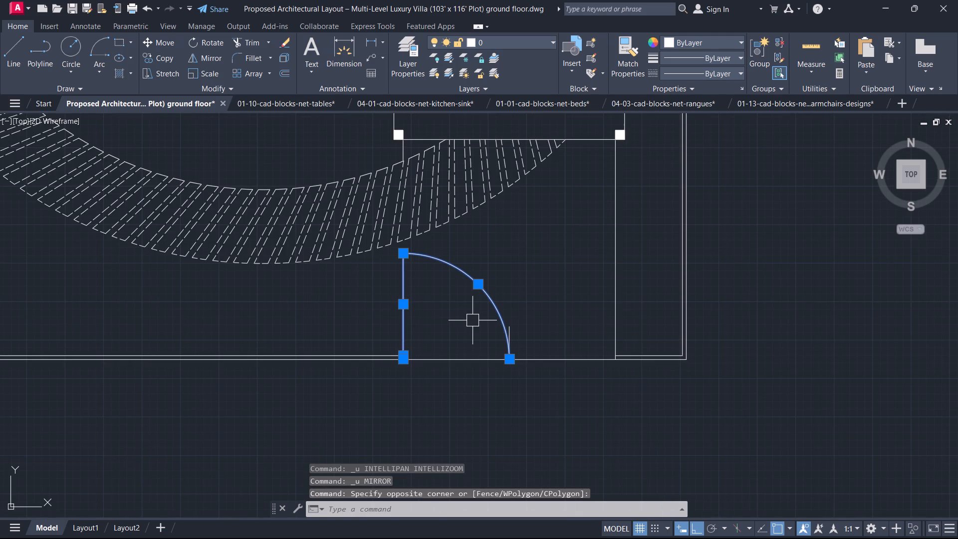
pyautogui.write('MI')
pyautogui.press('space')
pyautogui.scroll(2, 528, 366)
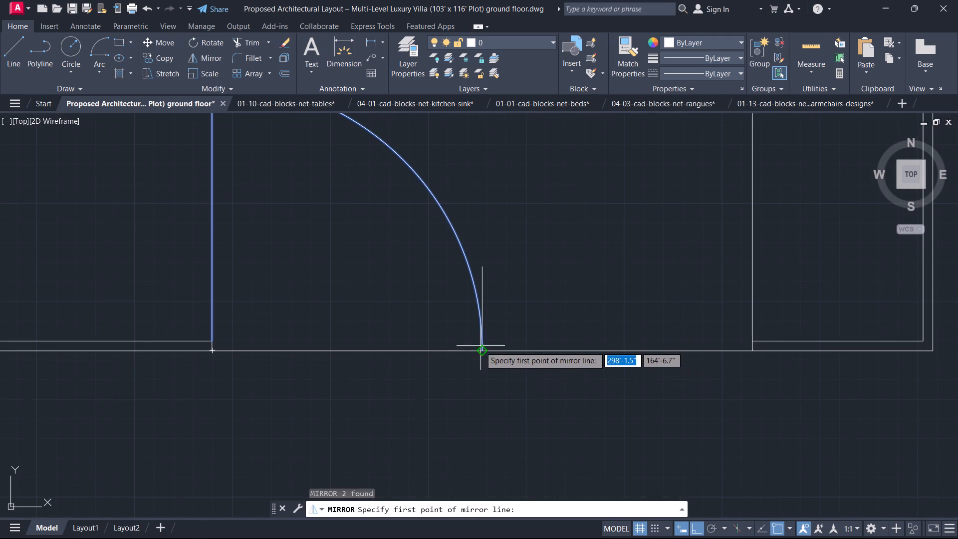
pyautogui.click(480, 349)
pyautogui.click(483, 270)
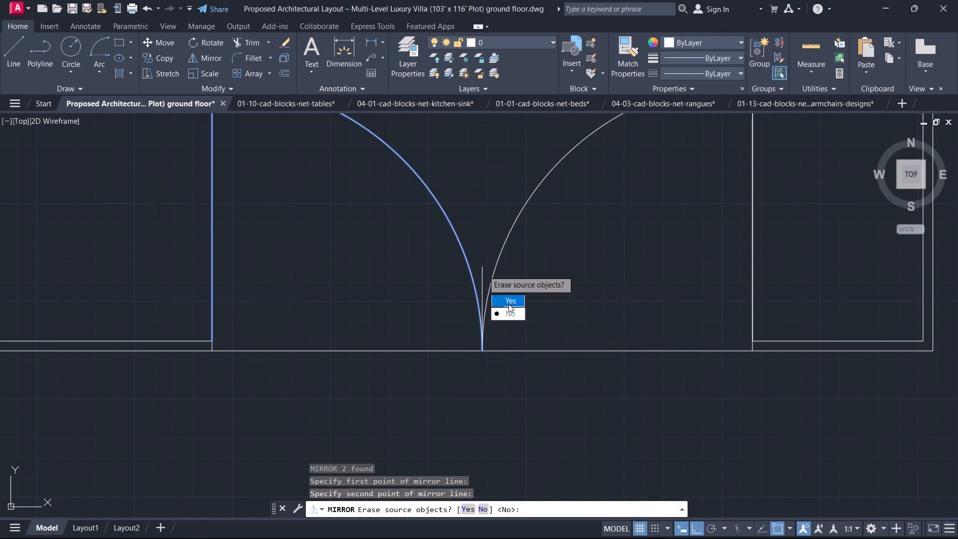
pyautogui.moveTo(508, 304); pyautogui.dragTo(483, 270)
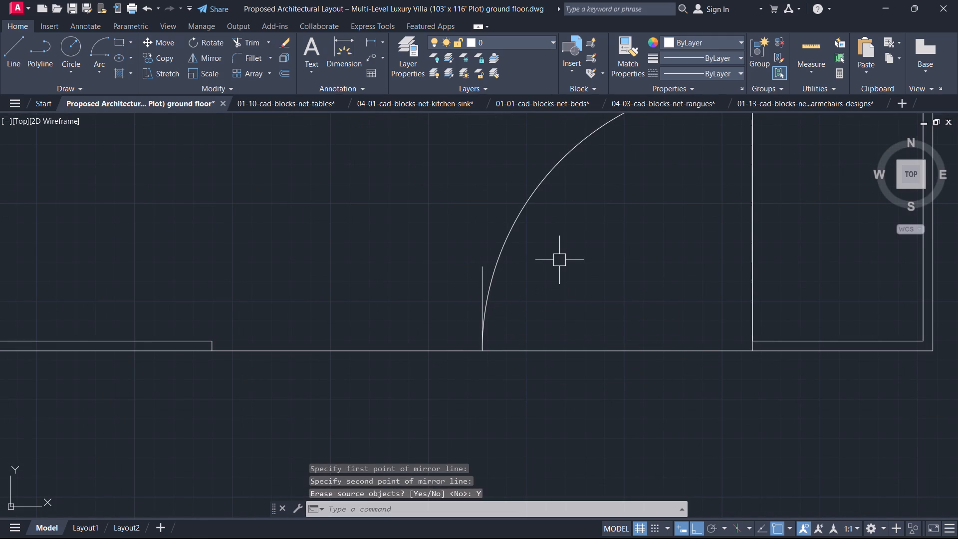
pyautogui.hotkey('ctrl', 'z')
# Mirror the west gate leaf and its swing arc across the opening's vertical centre line, keeping the source objects.
pyautogui.scroll(2, 495, 290)
pyautogui.moveTo(498, 284); pyautogui.dragTo(497, 283)
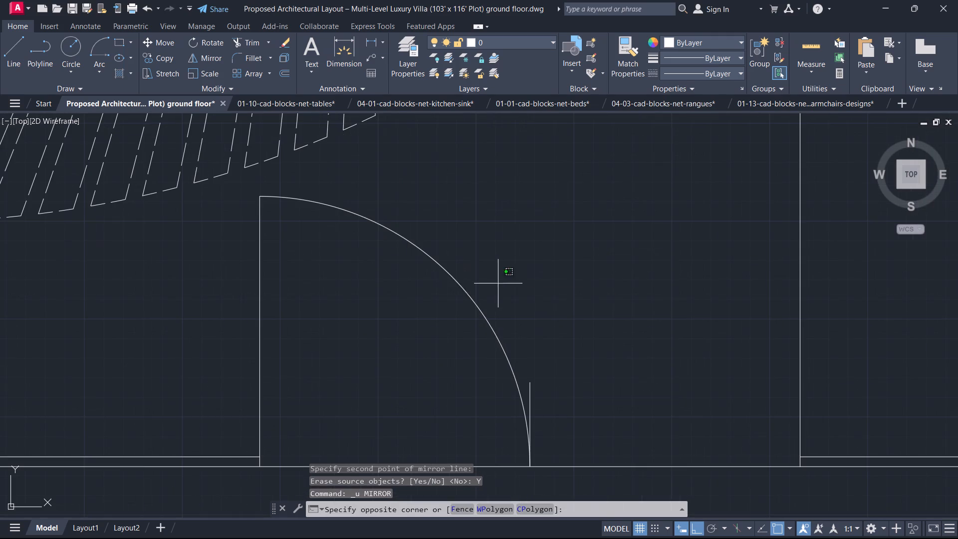
pyautogui.moveTo(497, 283); pyautogui.dragTo(491, 282)
pyautogui.click(225, 268)
pyautogui.write('MI')
pyautogui.press('space')
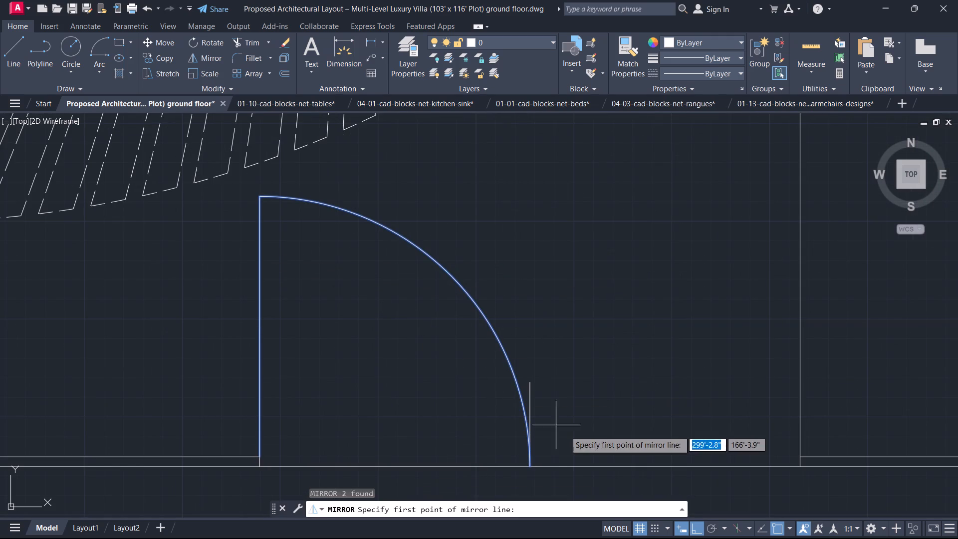
pyautogui.moveTo(566, 432); pyautogui.dragTo(591, 305, button='middle')
pyautogui.click(555, 343)
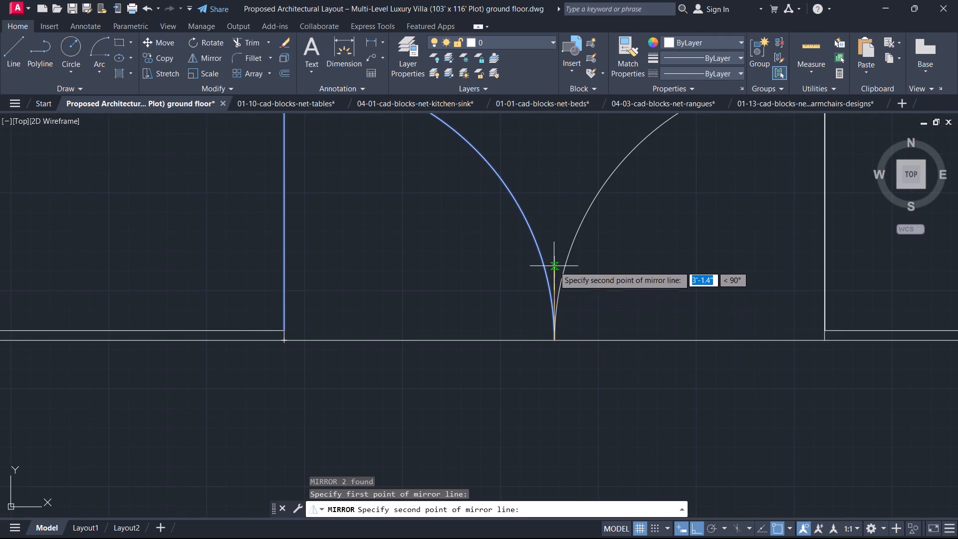
pyautogui.click(556, 258)
pyautogui.moveTo(583, 301); pyautogui.dragTo(556, 258)
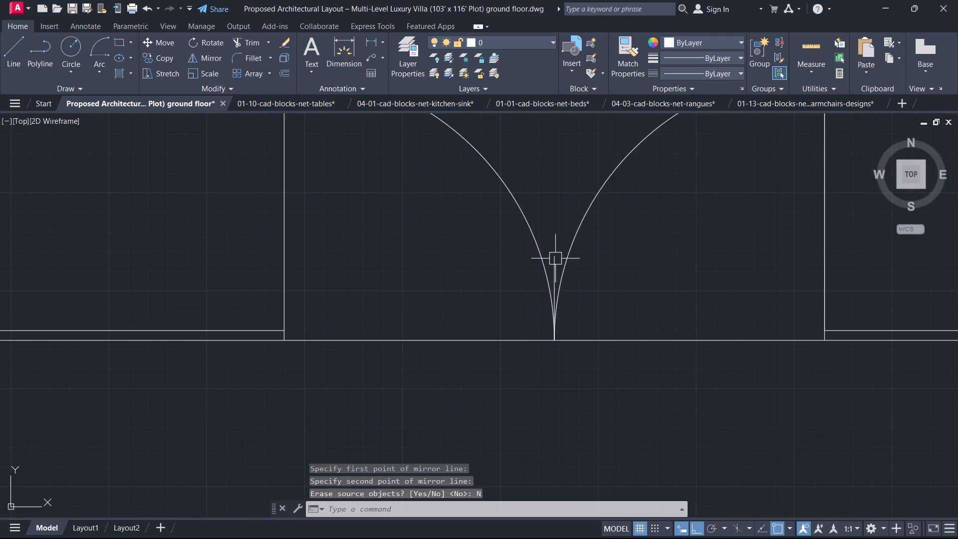
# Delete the short vertical centre line where the two gate swing arcs meet.
pyautogui.scroll(2, 547, 260)
pyautogui.click(563, 268)
pyautogui.scroll(-3, 591, 288)
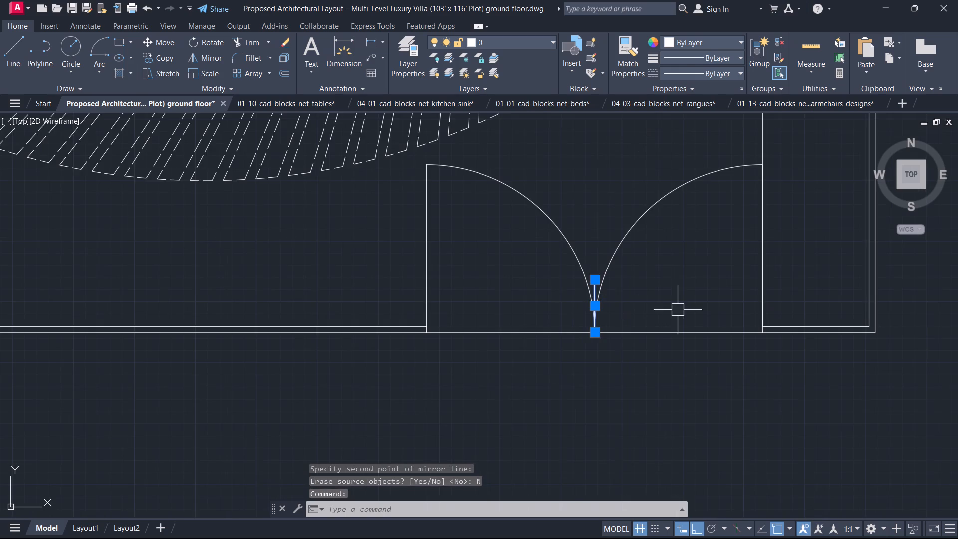
pyautogui.moveTo(678, 310); pyautogui.dragTo(615, 339, button='middle')
pyautogui.press('Delete')
# Delete the long vertical guide line running from the porch's south edge to the boundary wall at the gate's east side.
pyautogui.scroll(-1, 704, 257)
pyautogui.moveTo(704, 257); pyautogui.dragTo(661, 337, button='middle')
pyautogui.scroll(1, 657, 286)
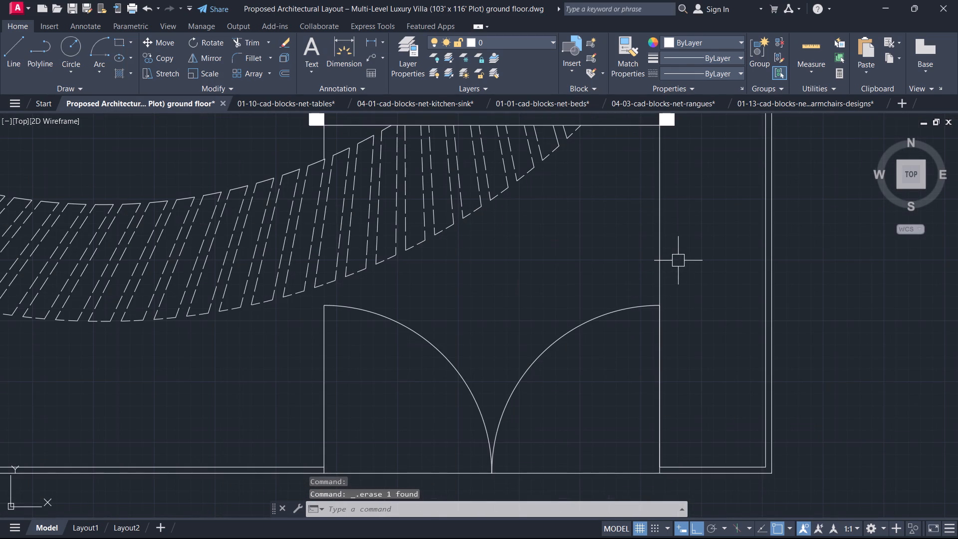
pyautogui.click(678, 261)
pyautogui.click(663, 254)
pyautogui.click(677, 258)
pyautogui.click(591, 246)
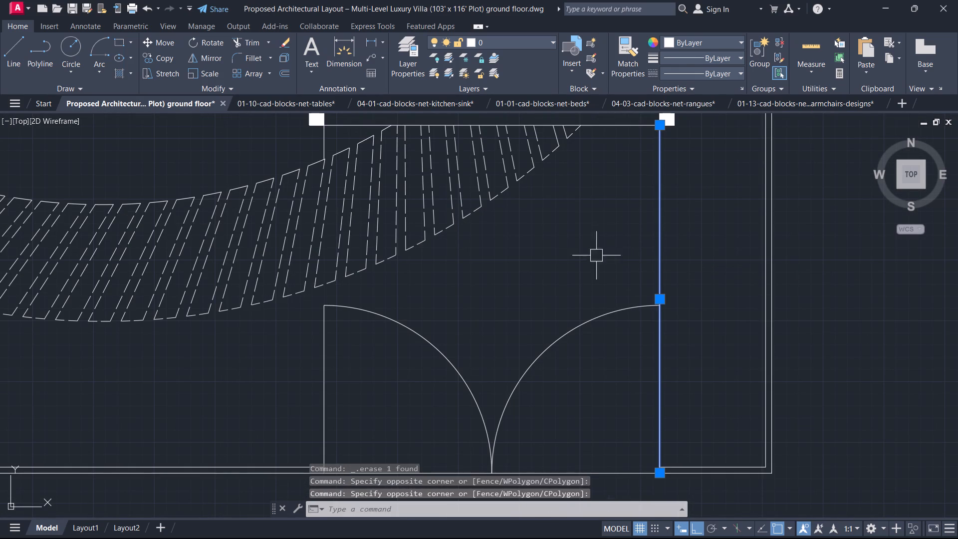
pyautogui.press('Delete')
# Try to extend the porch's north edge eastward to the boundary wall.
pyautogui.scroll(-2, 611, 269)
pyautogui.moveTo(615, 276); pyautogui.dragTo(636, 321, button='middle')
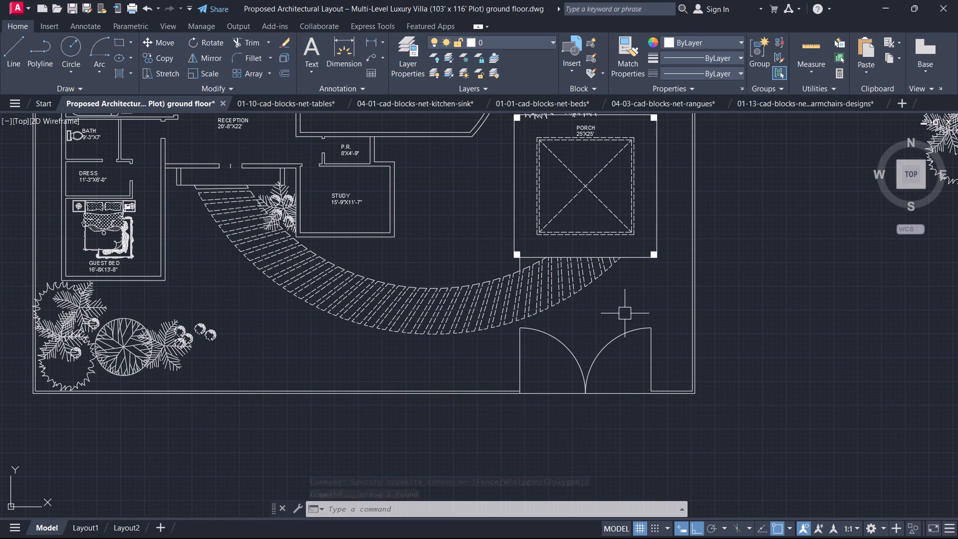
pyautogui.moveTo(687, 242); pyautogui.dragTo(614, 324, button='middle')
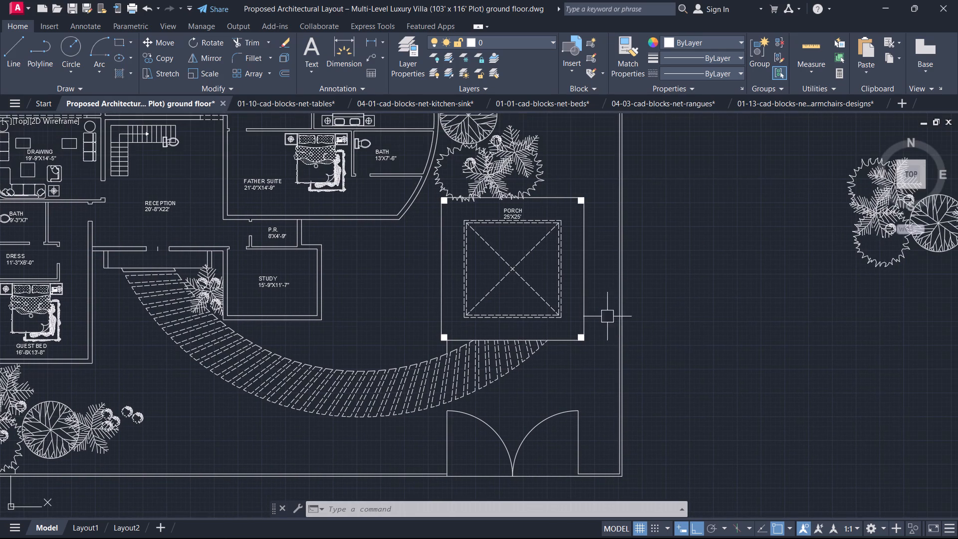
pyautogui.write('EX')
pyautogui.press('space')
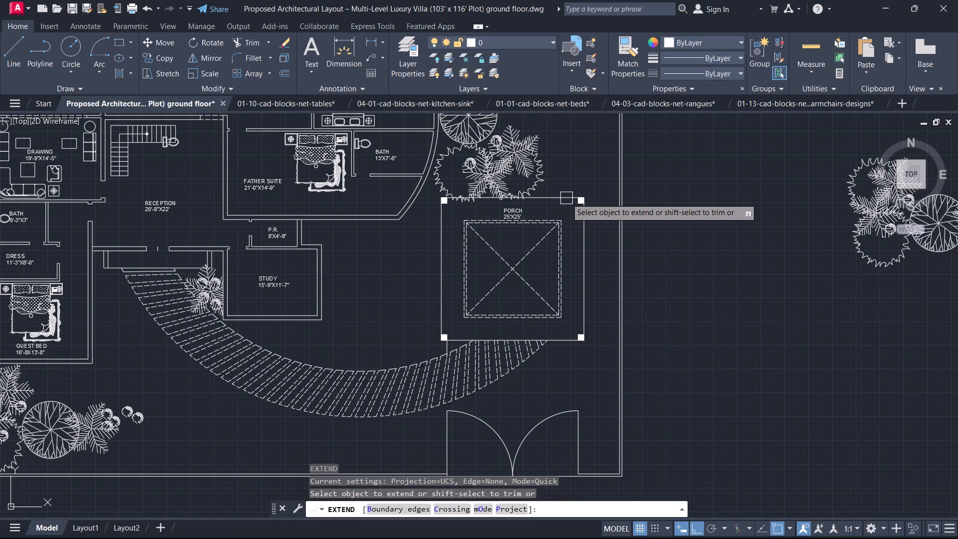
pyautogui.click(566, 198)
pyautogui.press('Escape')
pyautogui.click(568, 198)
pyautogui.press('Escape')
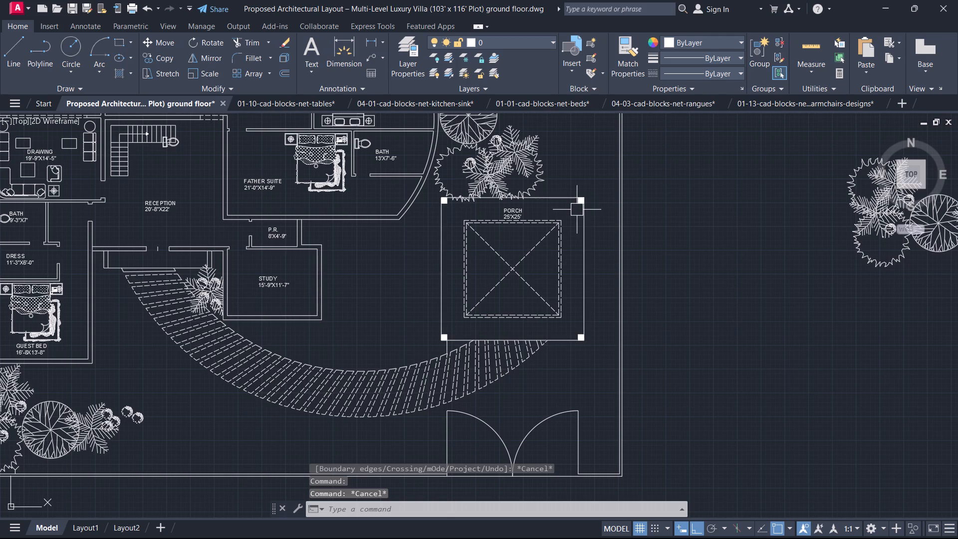
# Draw a horizontal line about 6'-8" long from the porch's northeast corner to the east boundary wall's outer face.
pyautogui.press('l')
pyautogui.press('space')
pyautogui.scroll(3, 581, 196)
pyautogui.moveTo(587, 198); pyautogui.dragTo(592, 200)
pyautogui.click(739, 198)
pyautogui.press('Escape')
# Draw a horizontal line about 6'-8" long from the porch's southeast corner to the east boundary wall's outer face.
pyautogui.scroll(-3, 714, 237)
pyautogui.moveTo(703, 249); pyautogui.dragTo(672, 102, button='middle')
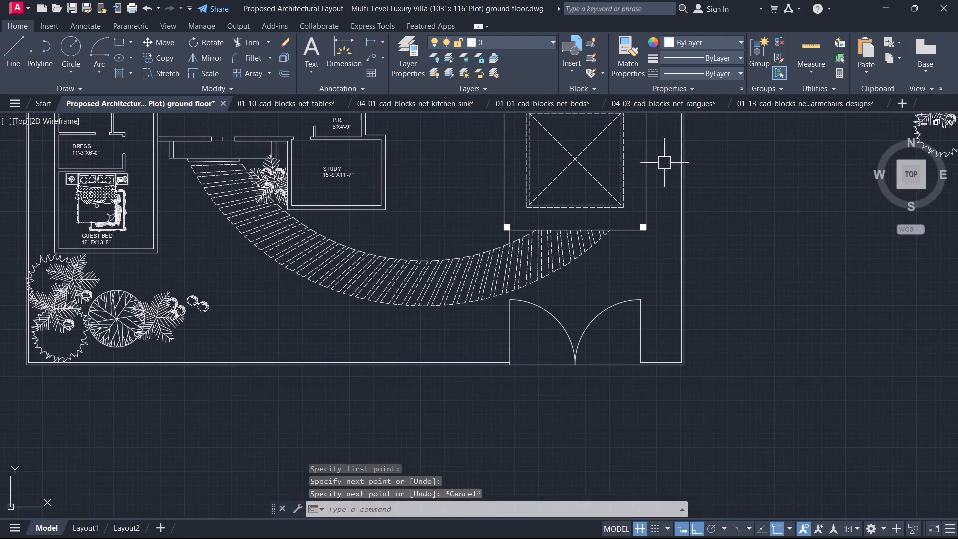
pyautogui.press('space')
pyautogui.scroll(3, 648, 223)
pyautogui.click(634, 244)
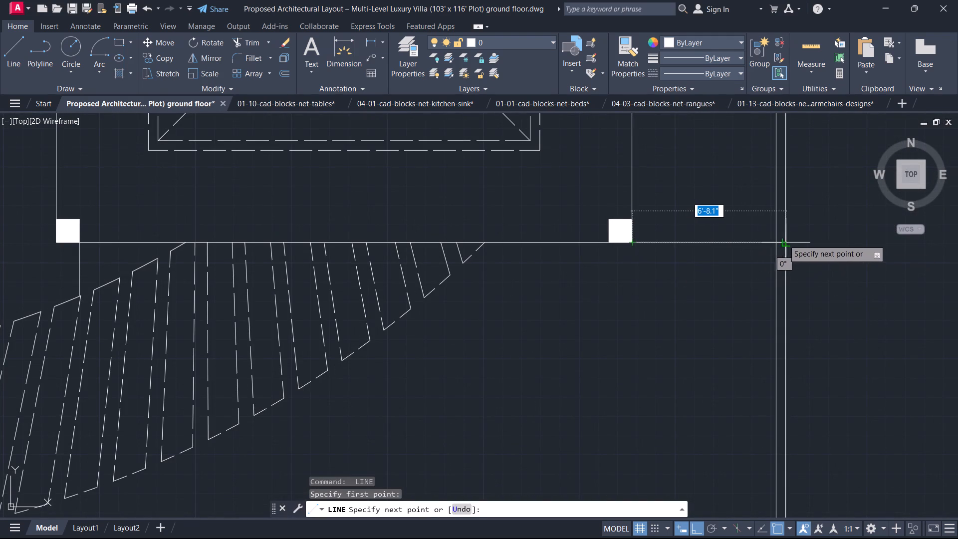
pyautogui.click(788, 238)
pyautogui.press('Escape')
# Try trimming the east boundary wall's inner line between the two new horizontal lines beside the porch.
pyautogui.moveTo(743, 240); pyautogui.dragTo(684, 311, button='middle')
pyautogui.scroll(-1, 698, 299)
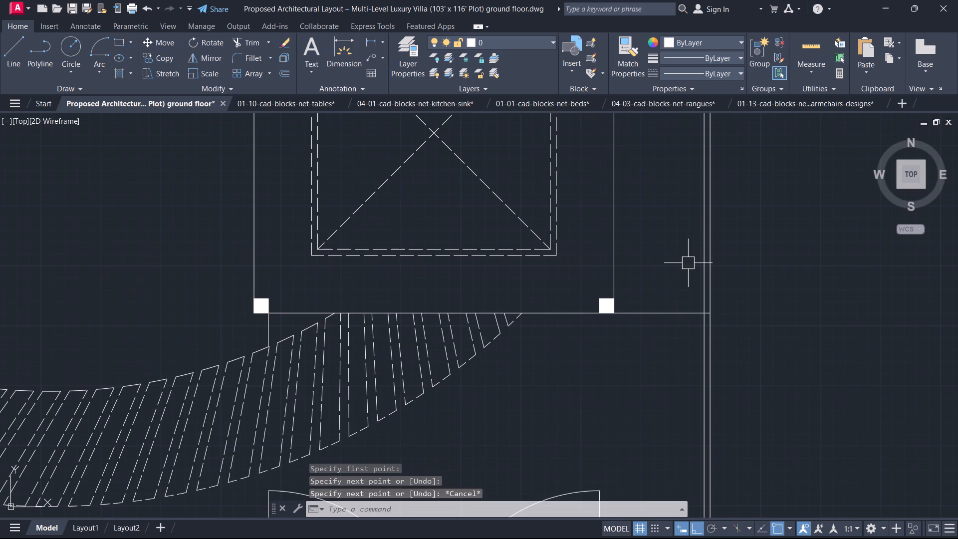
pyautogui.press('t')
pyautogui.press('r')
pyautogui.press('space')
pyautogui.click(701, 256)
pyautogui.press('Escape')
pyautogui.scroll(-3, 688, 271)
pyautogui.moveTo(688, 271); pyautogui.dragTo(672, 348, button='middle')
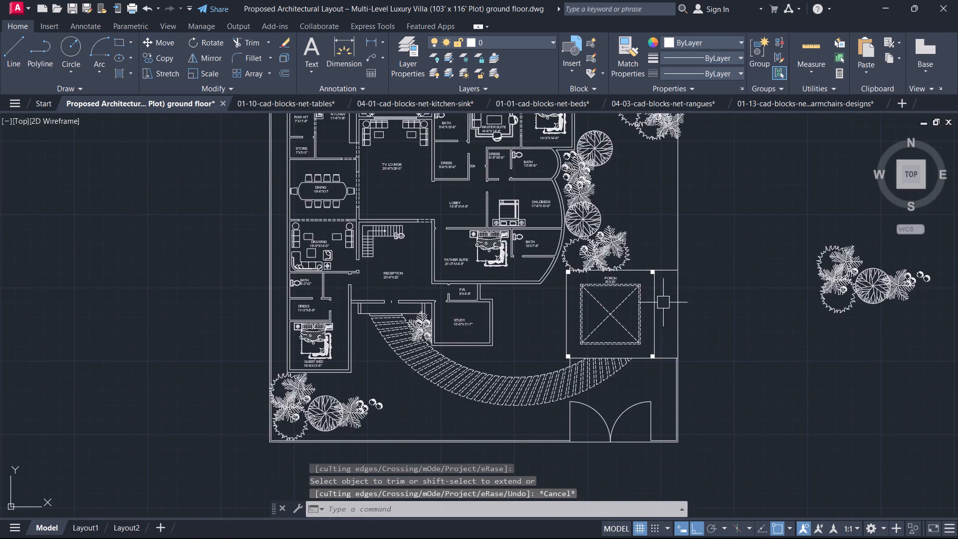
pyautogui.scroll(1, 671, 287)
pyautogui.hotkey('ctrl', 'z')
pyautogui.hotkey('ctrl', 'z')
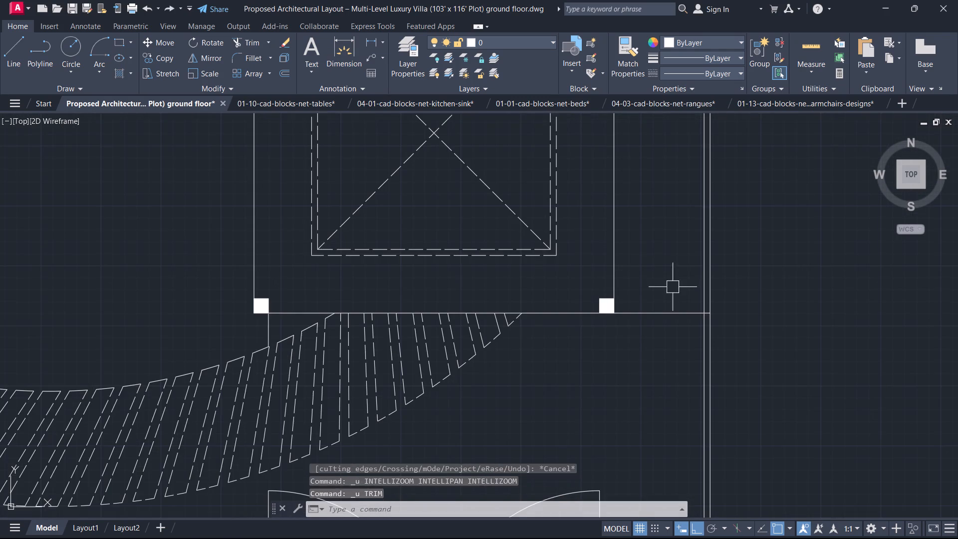
# Trim the east boundary wall's inner line between the two horizontal lines beside the porch.
pyautogui.scroll(-1, 671, 286)
pyautogui.moveTo(671, 286); pyautogui.dragTo(617, 394, button='middle')
pyautogui.press('t')
pyautogui.press('r')
pyautogui.press('space')
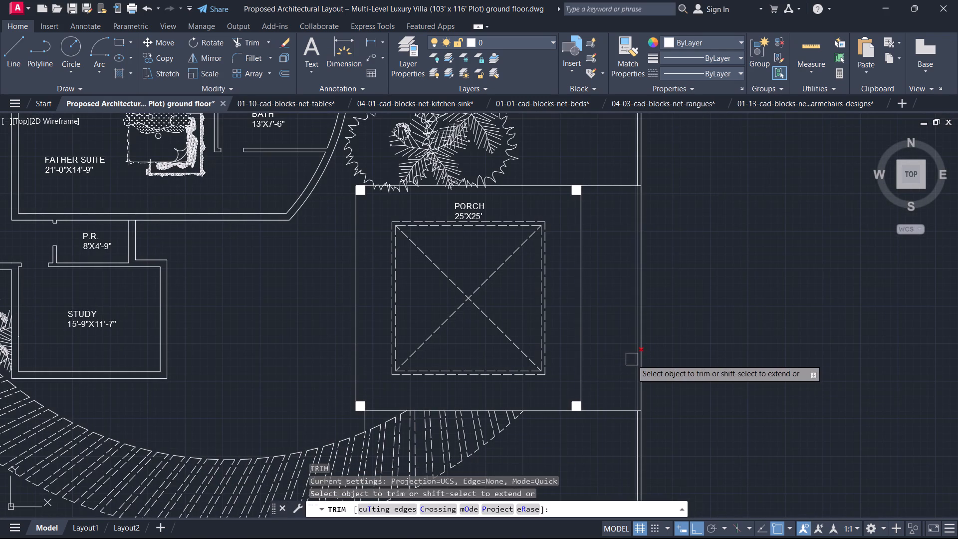
pyautogui.click(632, 359)
pyautogui.press('F1')
pyautogui.click(817, 74)
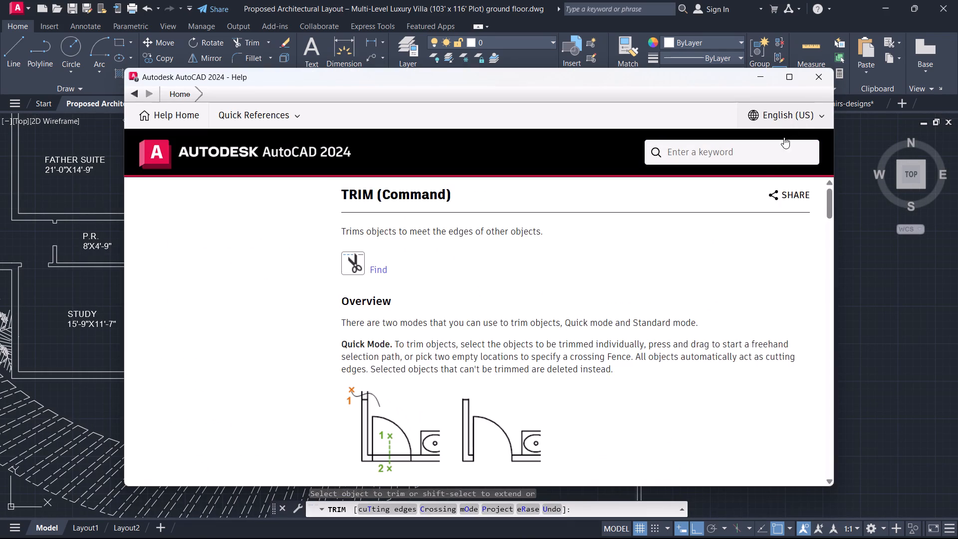
pyautogui.press('Escape')
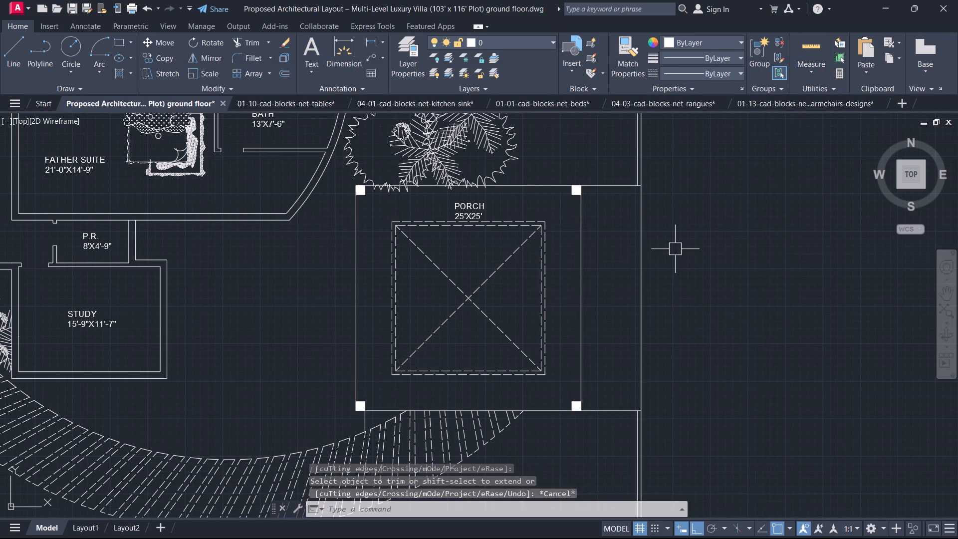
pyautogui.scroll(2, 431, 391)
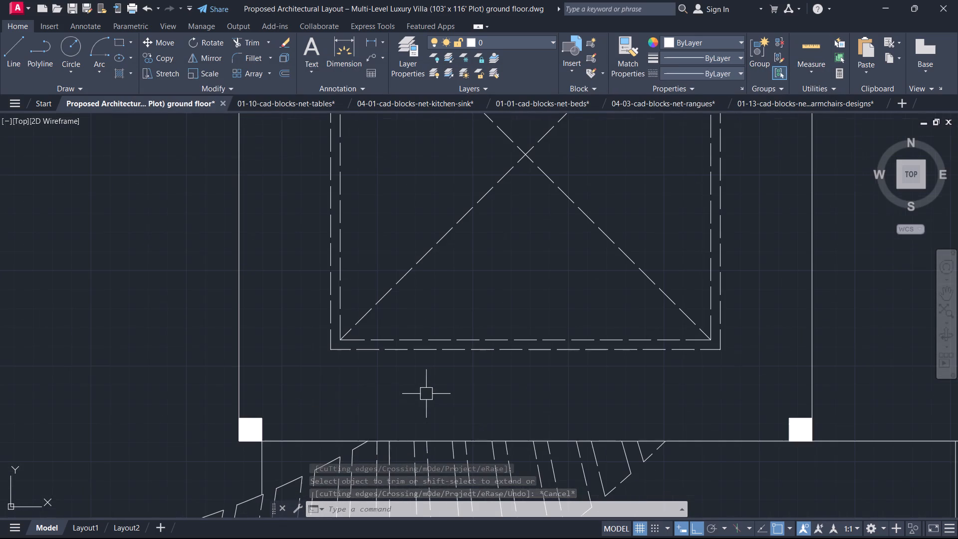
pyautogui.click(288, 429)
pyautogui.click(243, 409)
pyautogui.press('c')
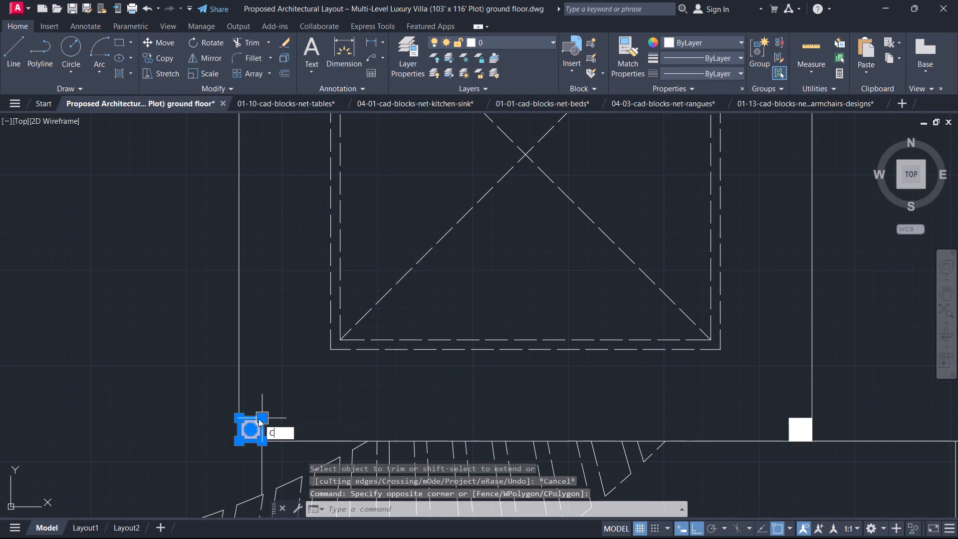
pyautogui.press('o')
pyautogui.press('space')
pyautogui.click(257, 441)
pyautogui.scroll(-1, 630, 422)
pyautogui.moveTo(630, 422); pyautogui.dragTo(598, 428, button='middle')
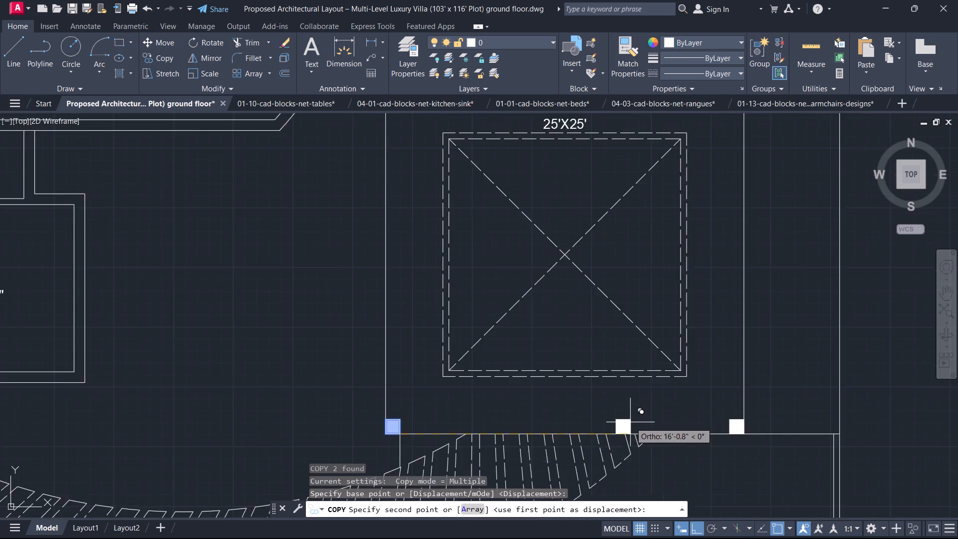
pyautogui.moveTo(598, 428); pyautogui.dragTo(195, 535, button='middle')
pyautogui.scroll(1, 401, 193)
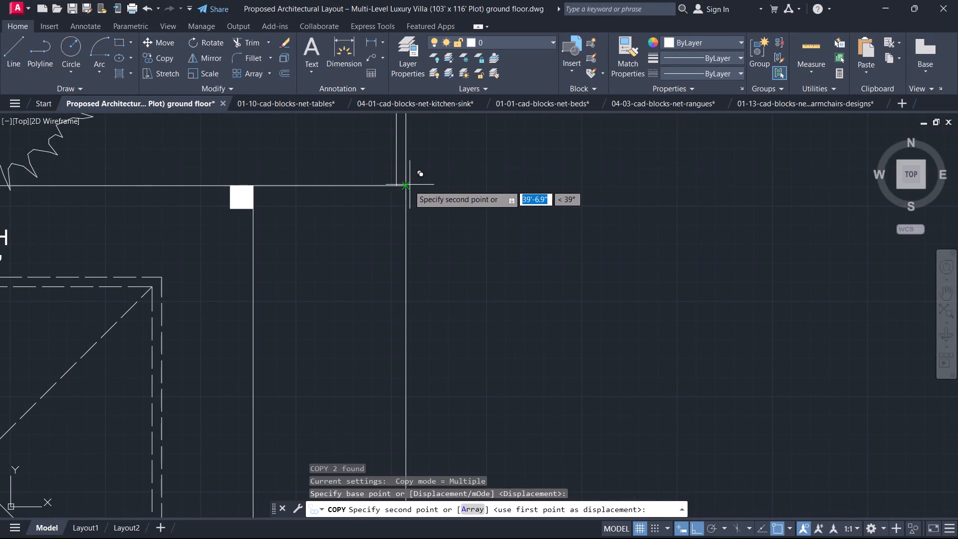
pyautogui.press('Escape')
# Copy the porch's northeast column by its northeast corner to where the northern connecting line meets the east wall's outer face.
pyautogui.scroll(-2, 343, 225)
pyautogui.moveTo(342, 227); pyautogui.dragTo(502, 198, button='middle')
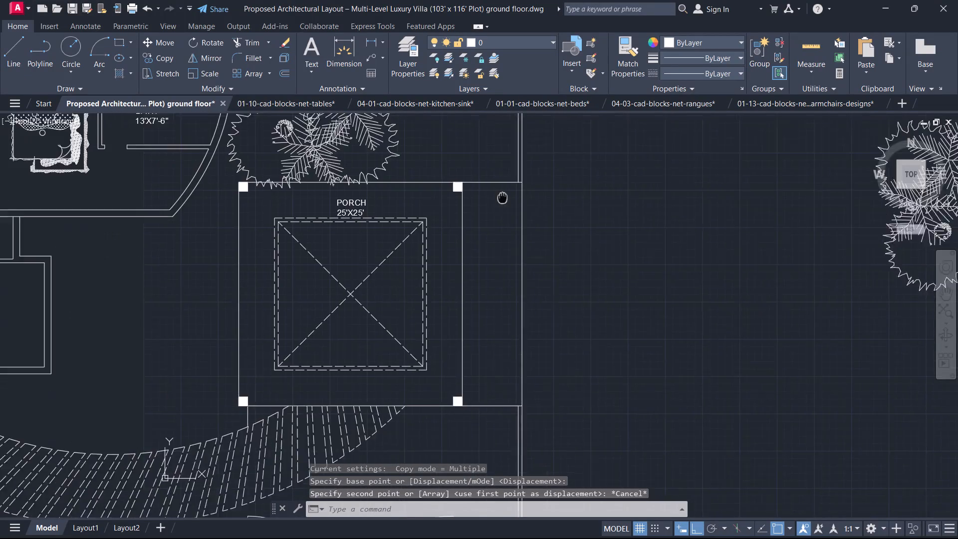
pyautogui.moveTo(502, 198); pyautogui.dragTo(510, 198, button='middle')
pyautogui.scroll(2, 432, 175)
pyautogui.moveTo(455, 171); pyautogui.dragTo(466, 180)
pyautogui.click(601, 259)
pyautogui.press('c')
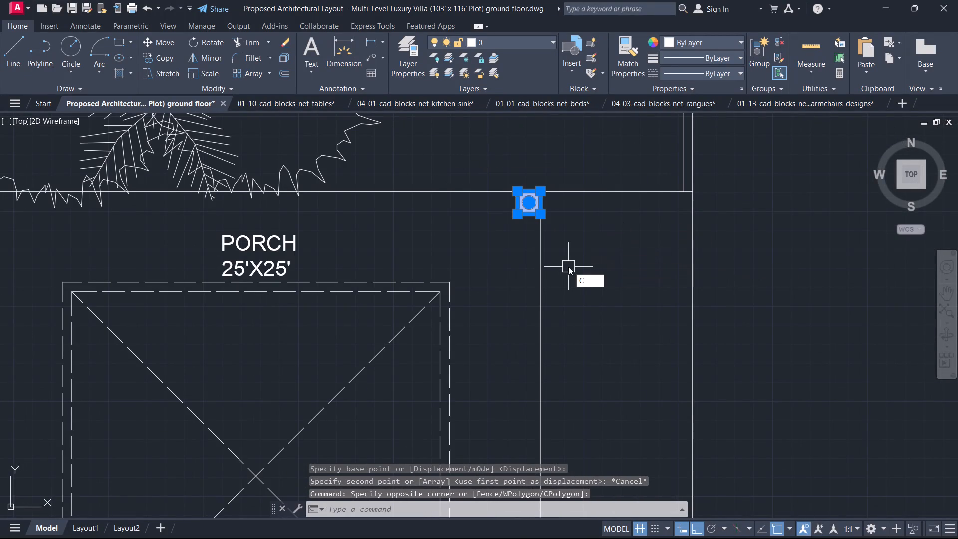
pyautogui.press('o')
pyautogui.press('space')
pyautogui.moveTo(538, 187); pyautogui.dragTo(546, 186)
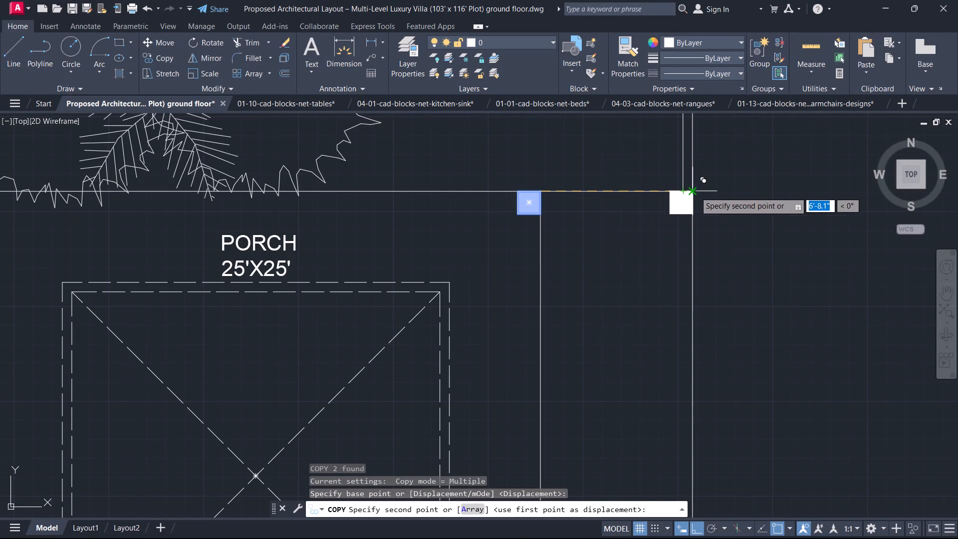
pyautogui.click(695, 192)
pyautogui.press('Escape')
# Copy the new east-wall column north of the porch by its southeast corner to the southern connecting line's end on the wall's outer face.
pyautogui.moveTo(641, 173); pyautogui.dragTo(649, 177)
pyautogui.click(756, 244)
pyautogui.moveTo(718, 280); pyautogui.dragTo(795, 145, button='middle')
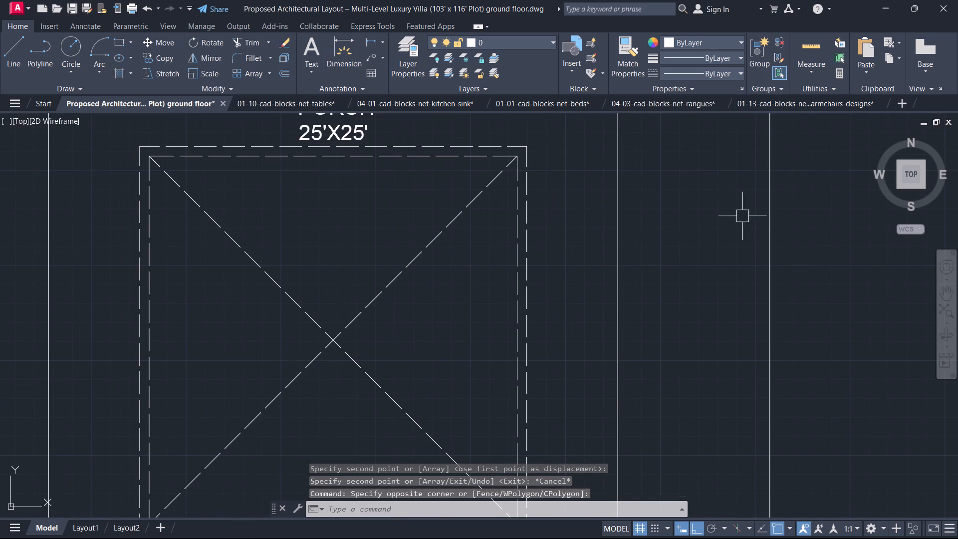
pyautogui.press('c')
pyautogui.write('O')
pyautogui.press('space')
pyautogui.scroll(-1, 765, 193)
pyautogui.moveTo(765, 191); pyautogui.dragTo(731, 307, button='middle')
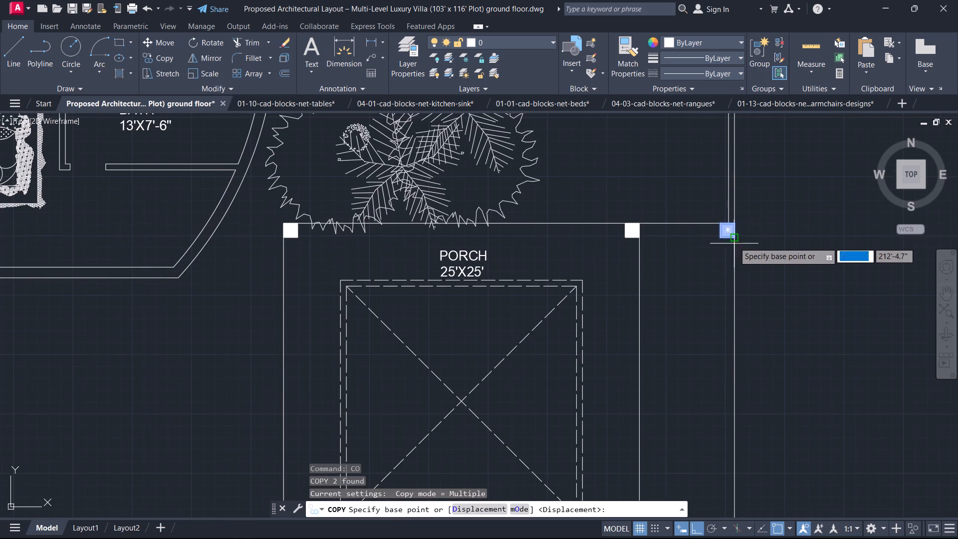
pyautogui.click(731, 238)
pyautogui.moveTo(679, 365); pyautogui.dragTo(721, 145, button='middle')
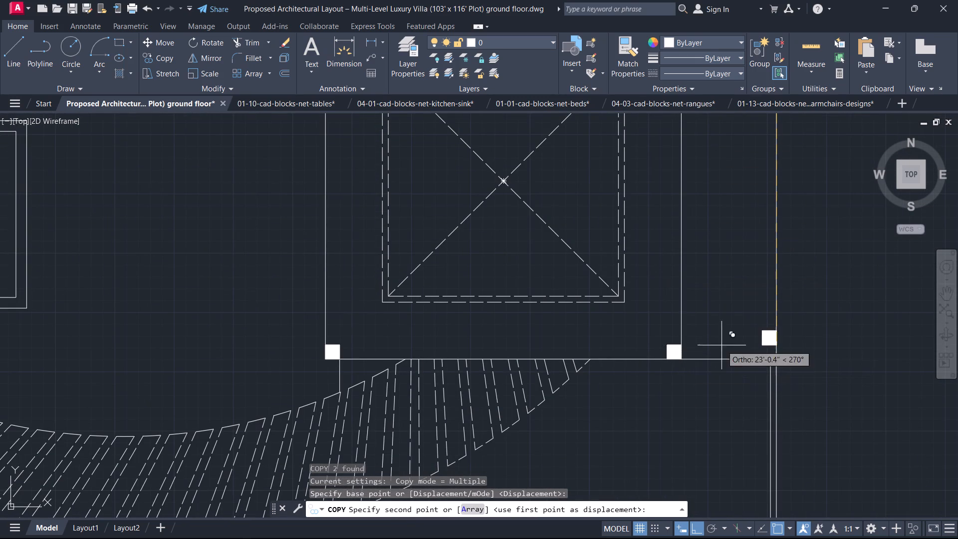
pyautogui.click(777, 359)
pyautogui.press('Escape')
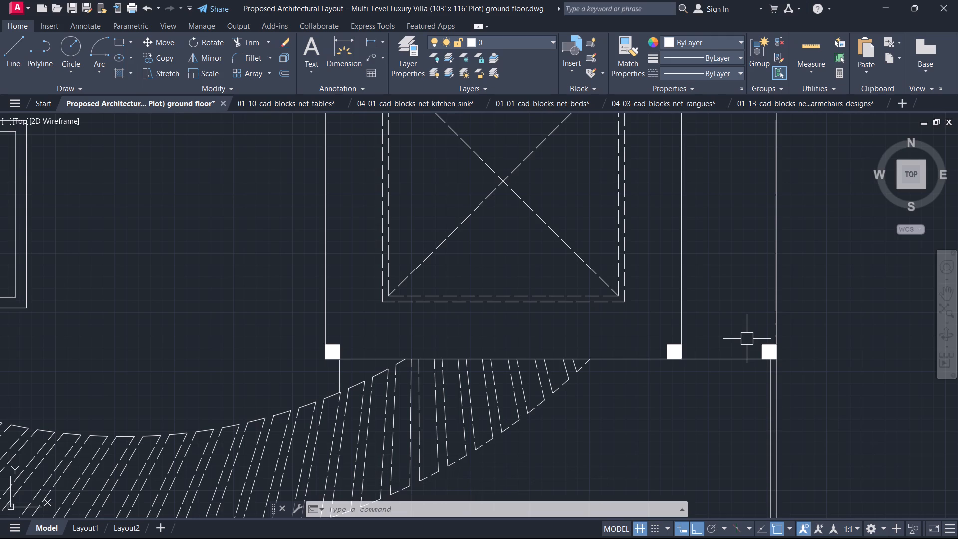
# Look over the ground floor plan from the driveway gate and porch up to the northeast bedroom.
pyautogui.scroll(-2, 625, 339)
pyautogui.scroll(-2, 506, 390)
pyautogui.scroll(1, 454, 410)
pyautogui.moveTo(454, 410); pyautogui.dragTo(569, 352, button='middle')
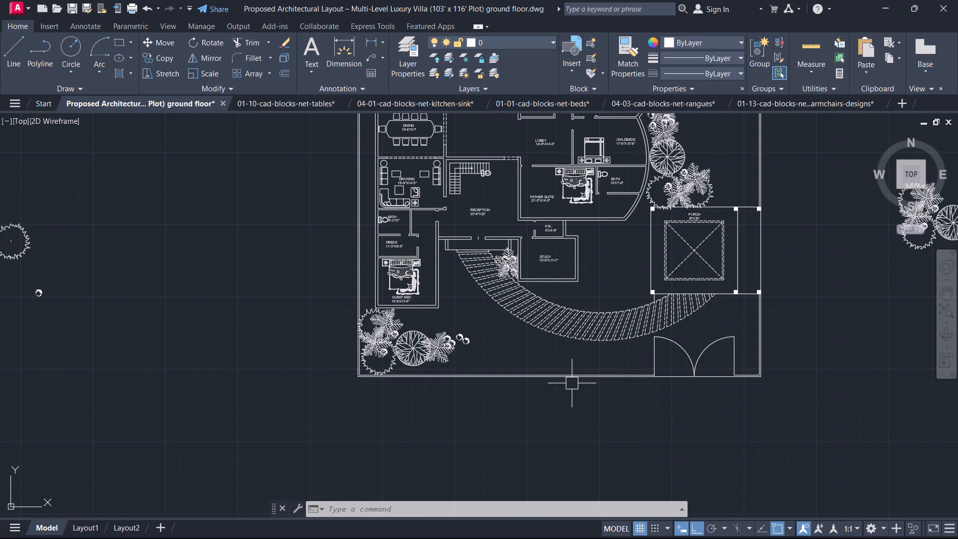
pyautogui.scroll(1, 674, 383)
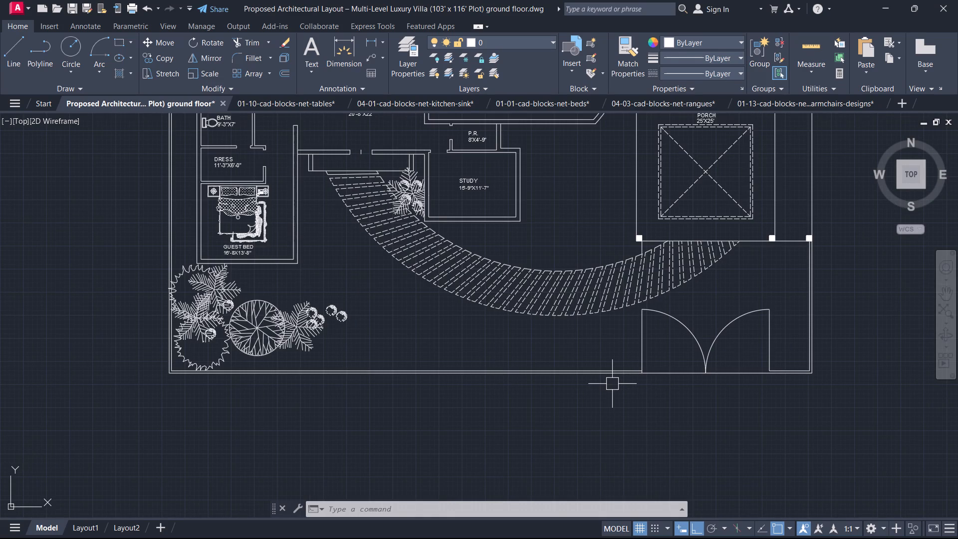
pyautogui.scroll(-1, 613, 364)
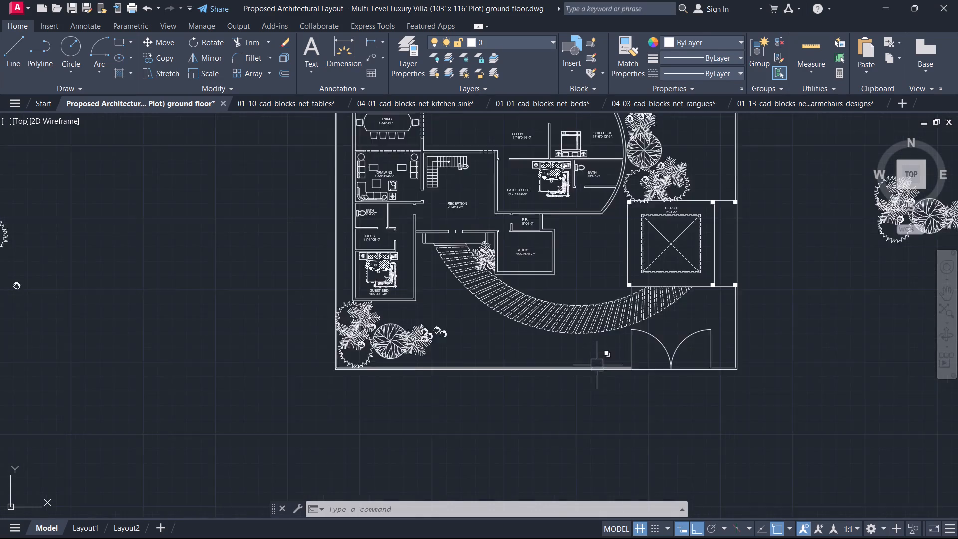
pyautogui.scroll(-1, 596, 365)
pyautogui.moveTo(559, 321); pyautogui.dragTo(548, 416, button='middle')
pyautogui.scroll(1, 536, 381)
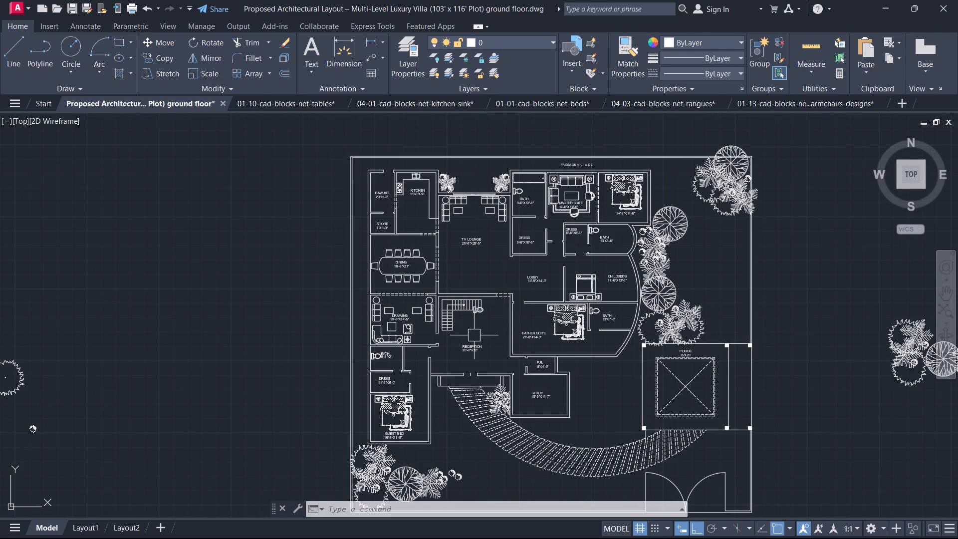
pyautogui.scroll(2, 623, 287)
pyautogui.moveTo(625, 286); pyautogui.dragTo(626, 286, button='middle')
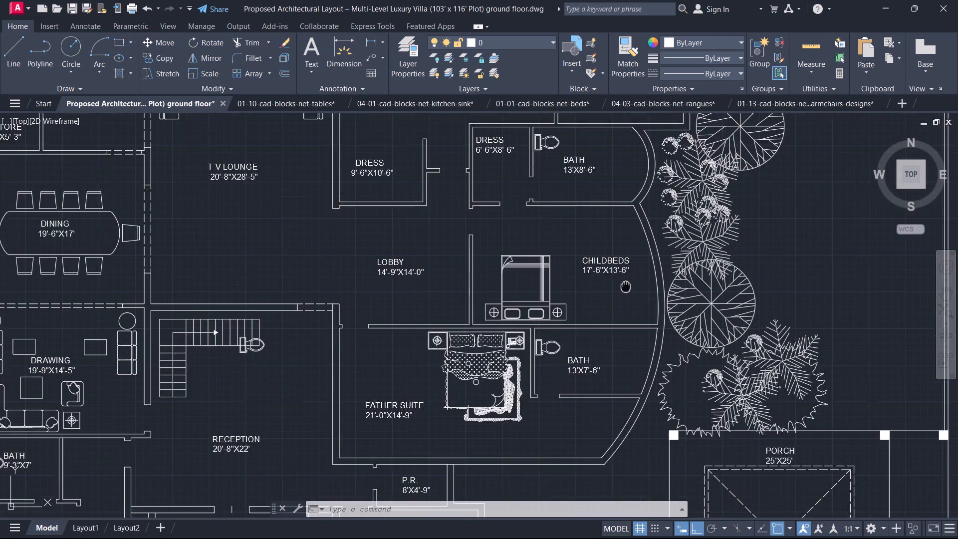
pyautogui.moveTo(626, 286); pyautogui.dragTo(610, 328, button='middle')
pyautogui.scroll(-1, 610, 327)
pyautogui.moveTo(567, 202); pyautogui.dragTo(527, 357, button='middle')
pyautogui.scroll(1, 575, 288)
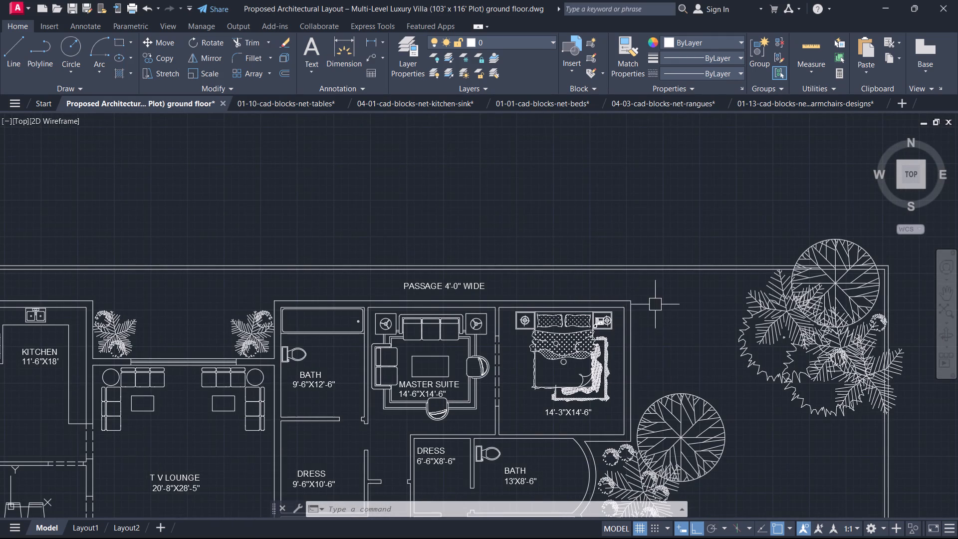
# Draw a short horizontal line across the east wall of the 14'-3"X14'-6" bedroom at the wall's midpoint.
pyautogui.scroll(2, 643, 316)
pyautogui.moveTo(623, 337); pyautogui.dragTo(663, 258, button='middle')
pyautogui.press('l')
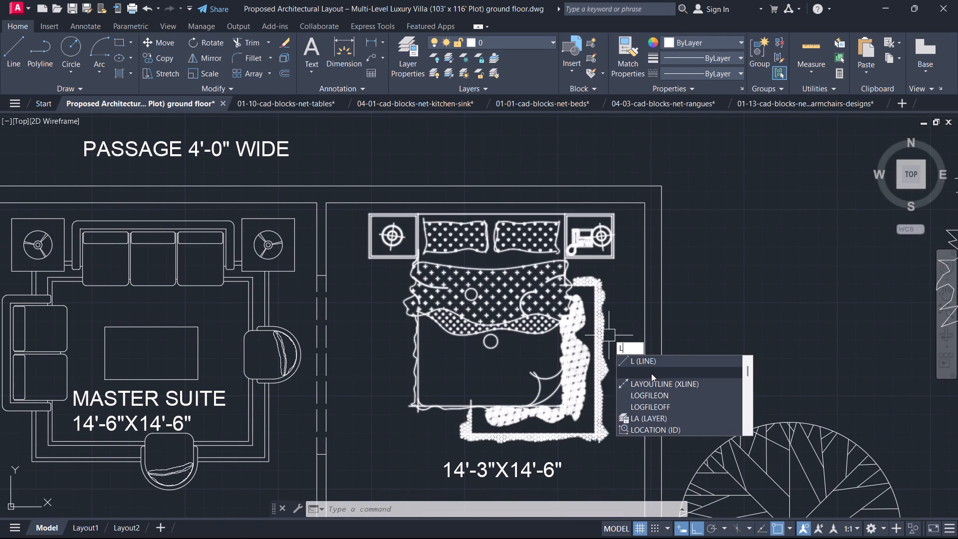
pyautogui.press('space')
pyautogui.click(647, 366)
pyautogui.click(664, 365)
pyautogui.press('Escape')
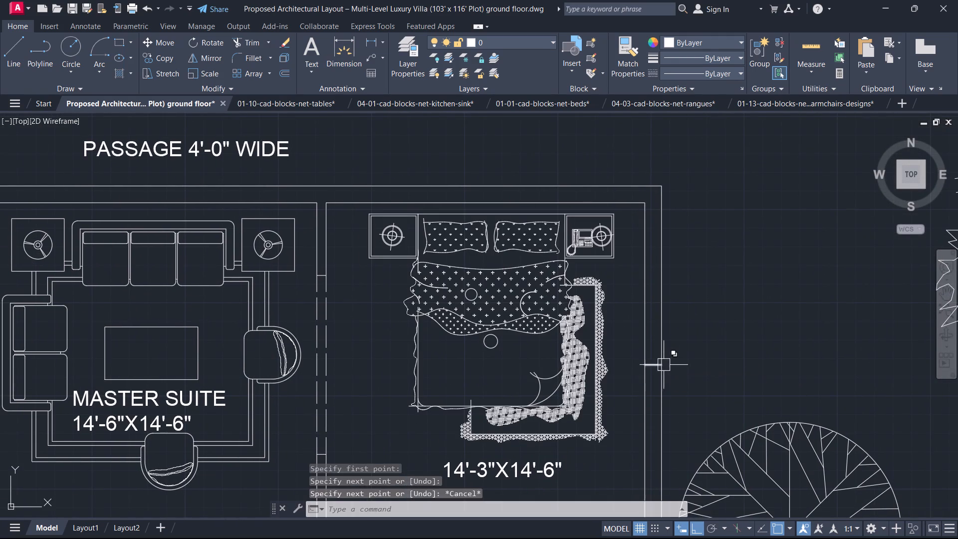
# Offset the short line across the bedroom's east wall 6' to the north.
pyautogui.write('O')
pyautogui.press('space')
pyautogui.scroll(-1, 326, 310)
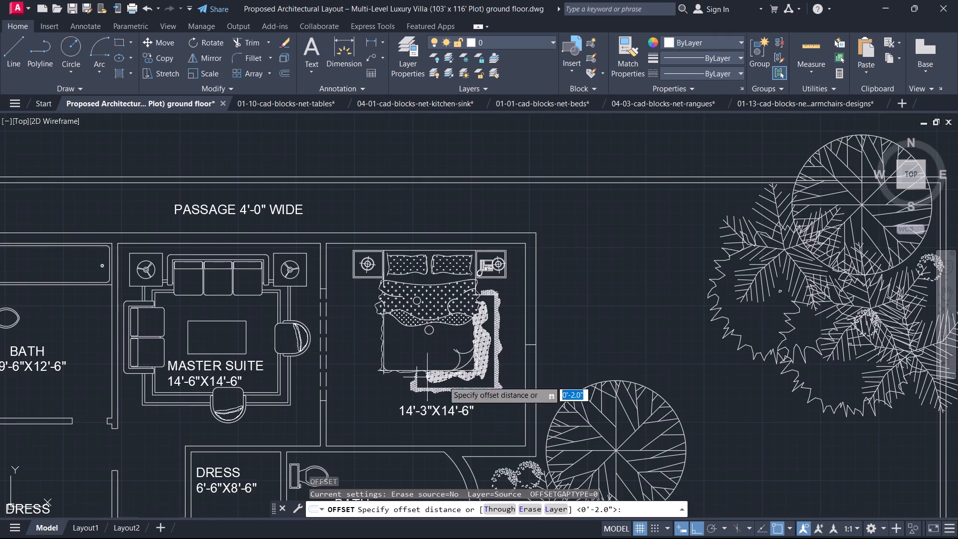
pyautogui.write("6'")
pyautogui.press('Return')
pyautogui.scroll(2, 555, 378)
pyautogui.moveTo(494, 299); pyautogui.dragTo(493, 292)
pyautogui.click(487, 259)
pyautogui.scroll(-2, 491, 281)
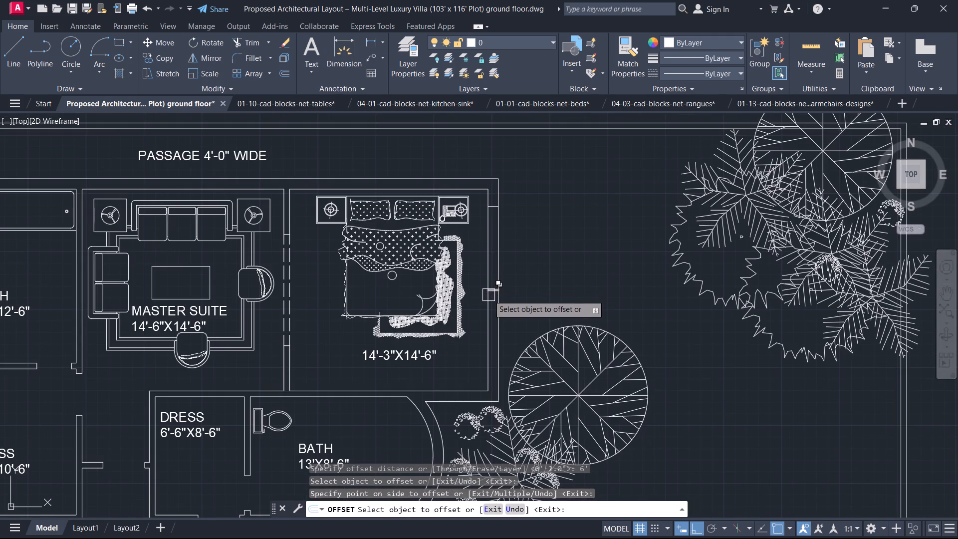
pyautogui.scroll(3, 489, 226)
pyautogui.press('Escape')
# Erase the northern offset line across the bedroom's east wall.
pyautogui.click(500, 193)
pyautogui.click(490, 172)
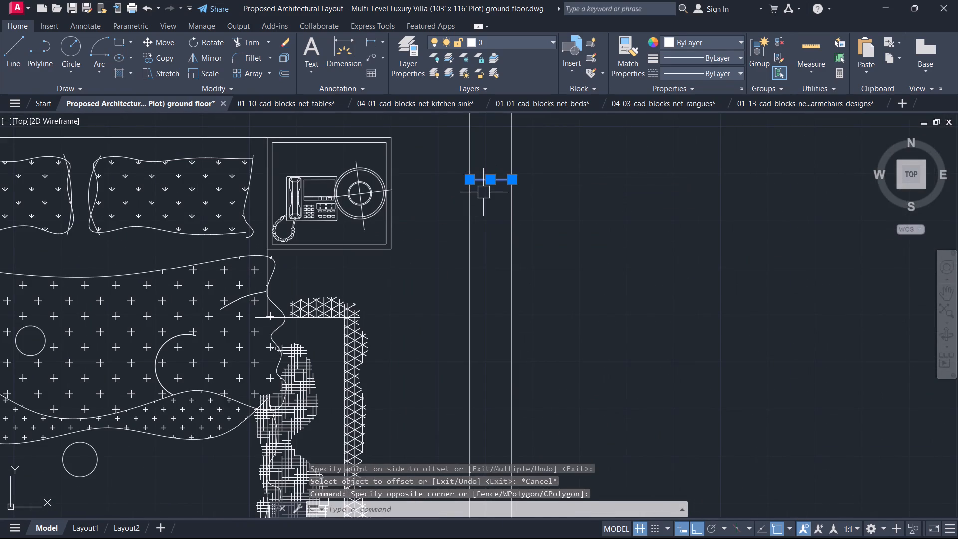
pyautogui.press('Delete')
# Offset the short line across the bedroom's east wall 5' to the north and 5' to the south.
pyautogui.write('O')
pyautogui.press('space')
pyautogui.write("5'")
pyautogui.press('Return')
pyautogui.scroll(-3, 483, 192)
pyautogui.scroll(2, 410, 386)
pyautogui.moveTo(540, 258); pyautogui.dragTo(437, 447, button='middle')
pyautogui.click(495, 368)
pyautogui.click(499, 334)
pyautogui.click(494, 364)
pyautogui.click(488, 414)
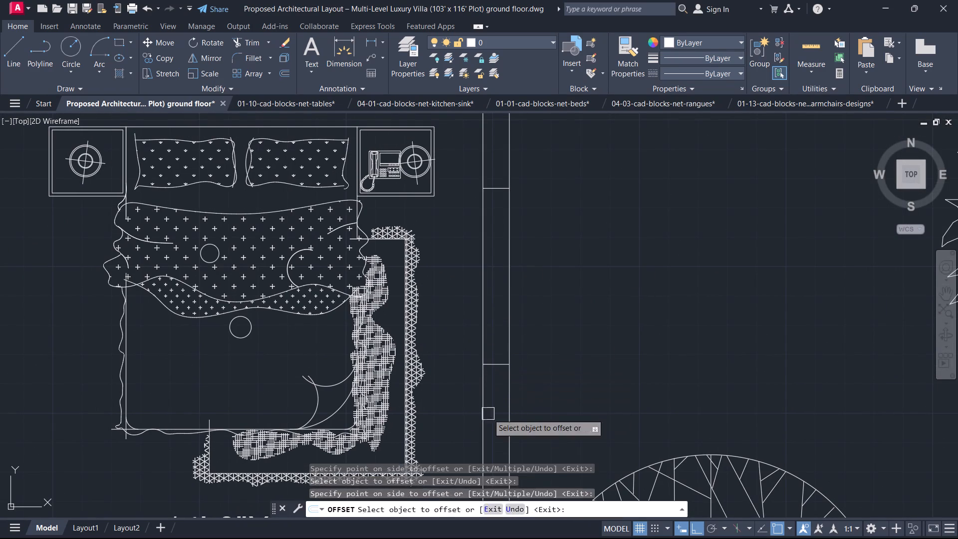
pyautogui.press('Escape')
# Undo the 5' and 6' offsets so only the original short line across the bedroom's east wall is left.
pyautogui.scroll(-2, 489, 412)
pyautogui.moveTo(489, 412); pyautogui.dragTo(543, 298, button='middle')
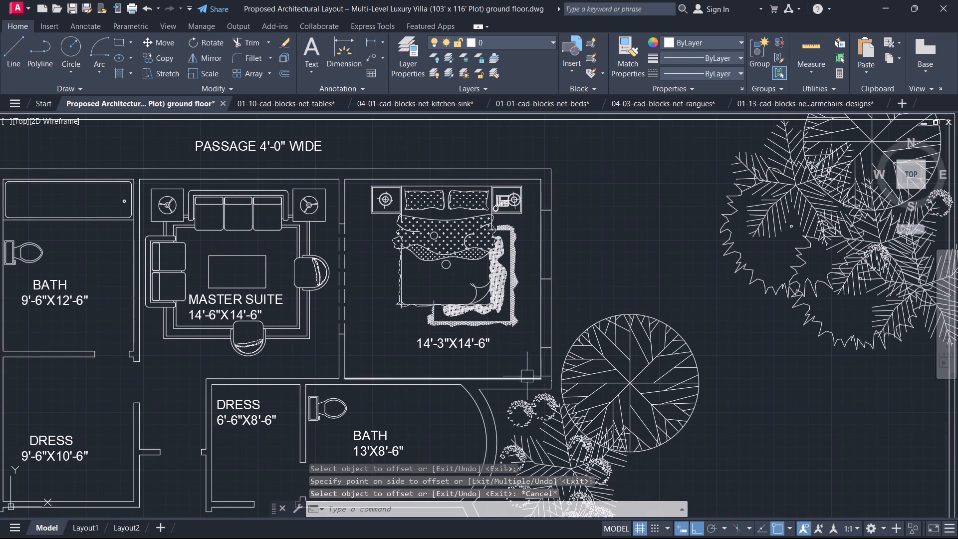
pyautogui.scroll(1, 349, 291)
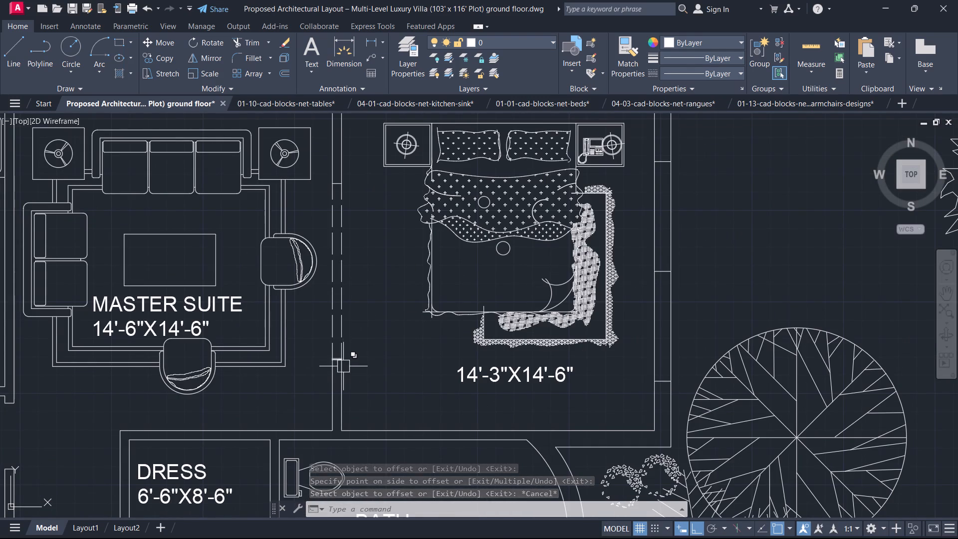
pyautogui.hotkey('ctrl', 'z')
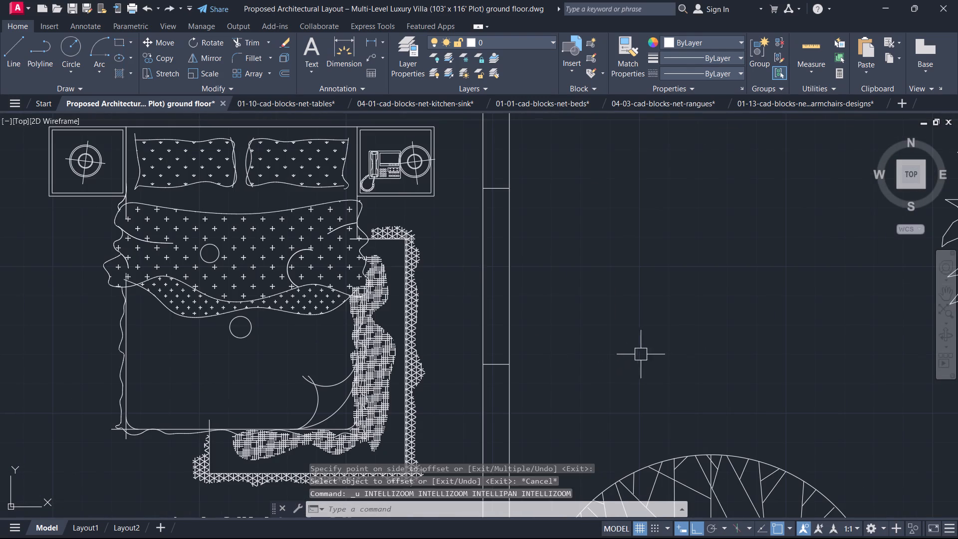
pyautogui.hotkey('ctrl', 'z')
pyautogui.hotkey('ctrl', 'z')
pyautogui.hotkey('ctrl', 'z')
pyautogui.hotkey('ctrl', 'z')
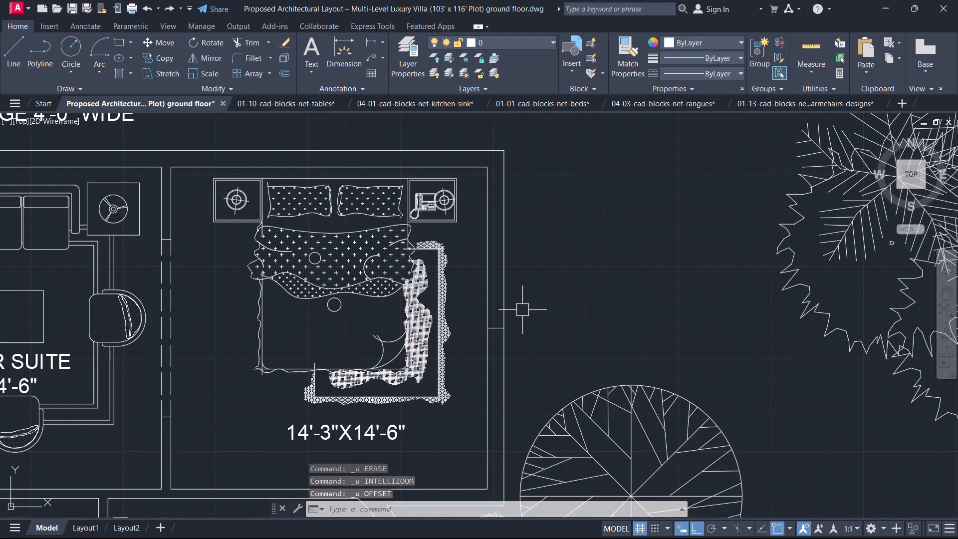
# Offset the short line across the bedroom's east wall 4' to the north and 4' to the south.
pyautogui.scroll(2, 492, 330)
pyautogui.write('O')
pyautogui.press('space')
pyautogui.press('4')
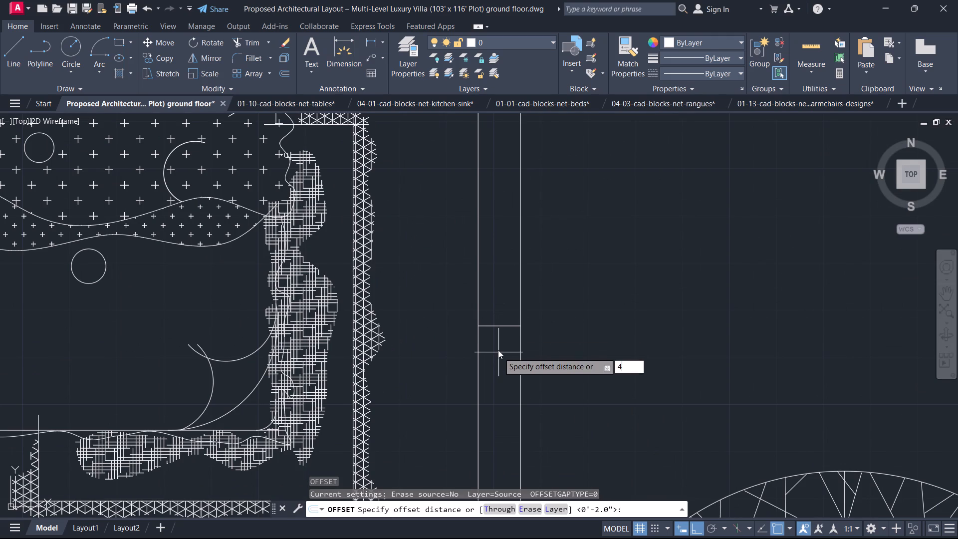
pyautogui.press("'")
pyautogui.press('Return')
pyautogui.scroll(1, 504, 357)
pyautogui.click(494, 312)
pyautogui.click(496, 264)
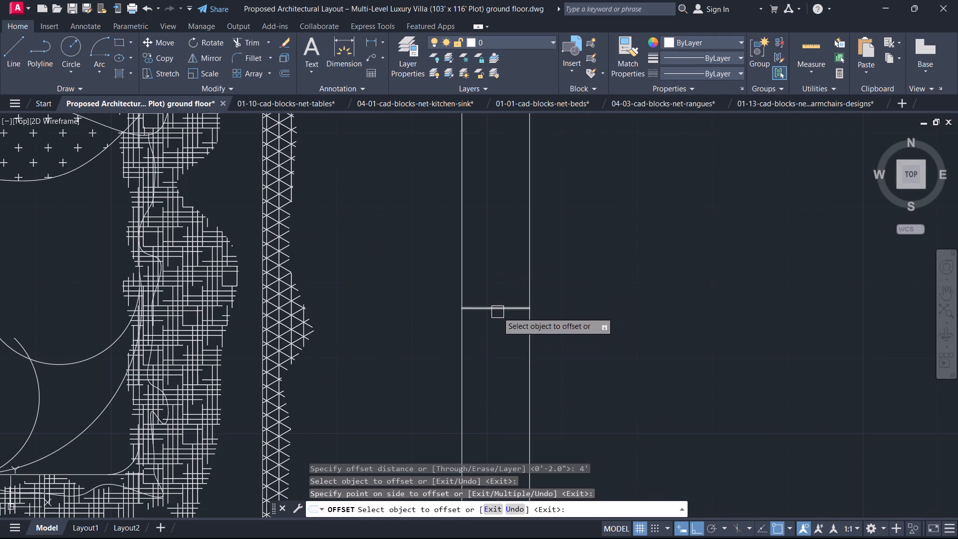
pyautogui.click(497, 312)
pyautogui.click(492, 333)
pyautogui.press('Escape')
# Draw a vertical line inside the bedroom's east wall joining the midpoints of the northern and southern offset lines.
pyautogui.scroll(-3, 493, 334)
pyautogui.moveTo(493, 334); pyautogui.dragTo(556, 272, button='middle')
pyautogui.scroll(1, 559, 279)
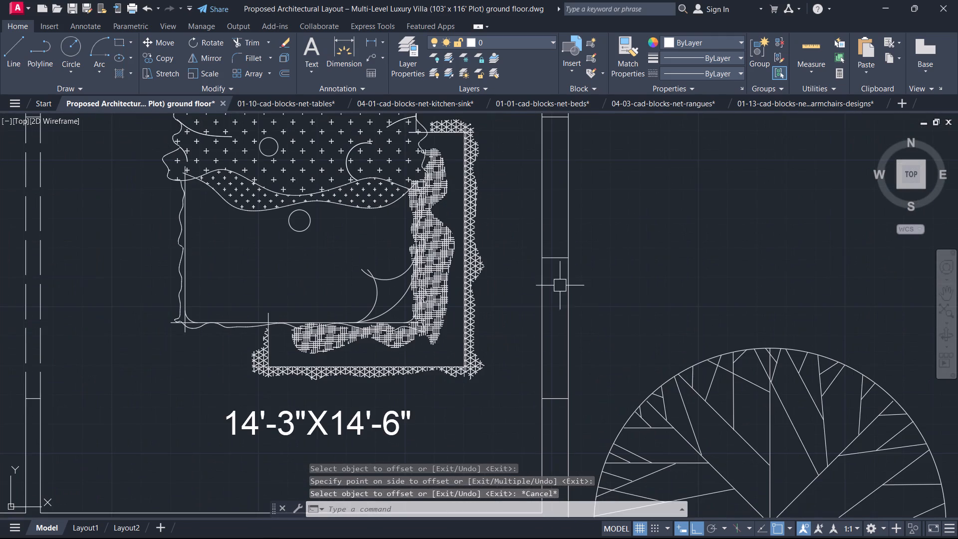
pyautogui.press('l')
pyautogui.press('space')
pyautogui.moveTo(557, 184); pyautogui.dragTo(574, 279, button='middle')
pyautogui.click(568, 210)
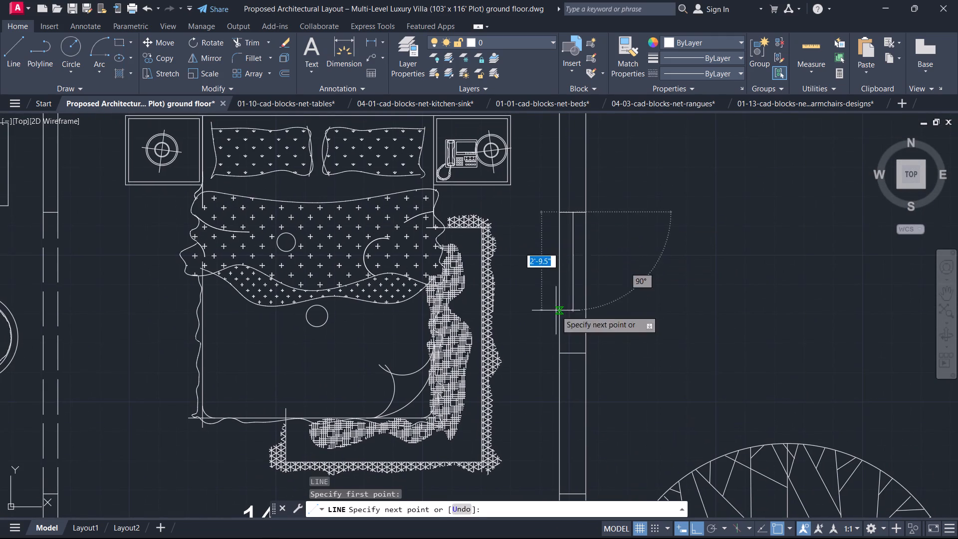
pyautogui.moveTo(556, 310); pyautogui.dragTo(565, 167, button='middle')
pyautogui.scroll(1, 554, 335)
pyautogui.scroll(1, 600, 357)
pyautogui.click(601, 358)
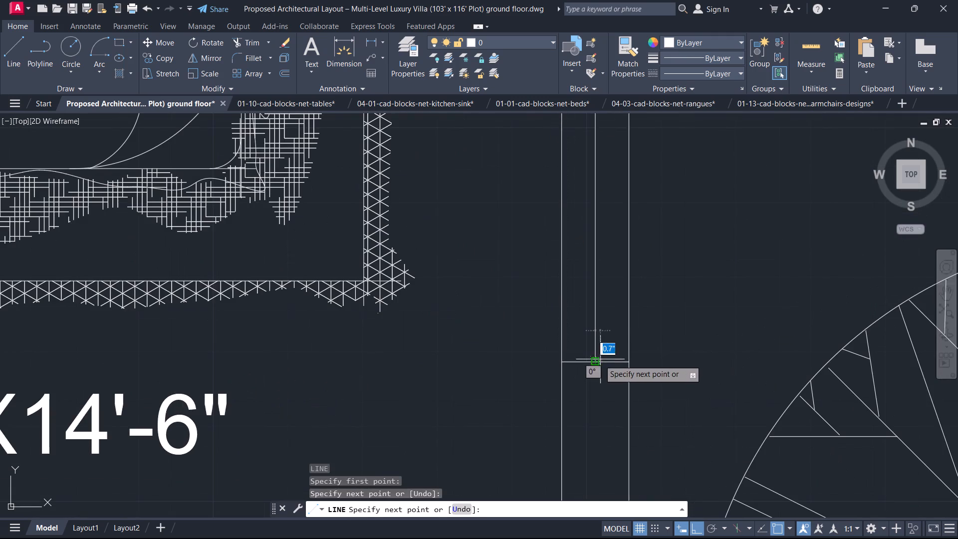
pyautogui.press('Escape')
# Erase the original short line across the middle of the window opening in the bedroom's east wall.
pyautogui.scroll(-1, 612, 323)
pyautogui.moveTo(612, 323); pyautogui.dragTo(571, 457, button='middle')
pyautogui.scroll(2, 579, 291)
pyautogui.moveTo(578, 280); pyautogui.dragTo(587, 366, button='middle')
pyautogui.click(567, 312)
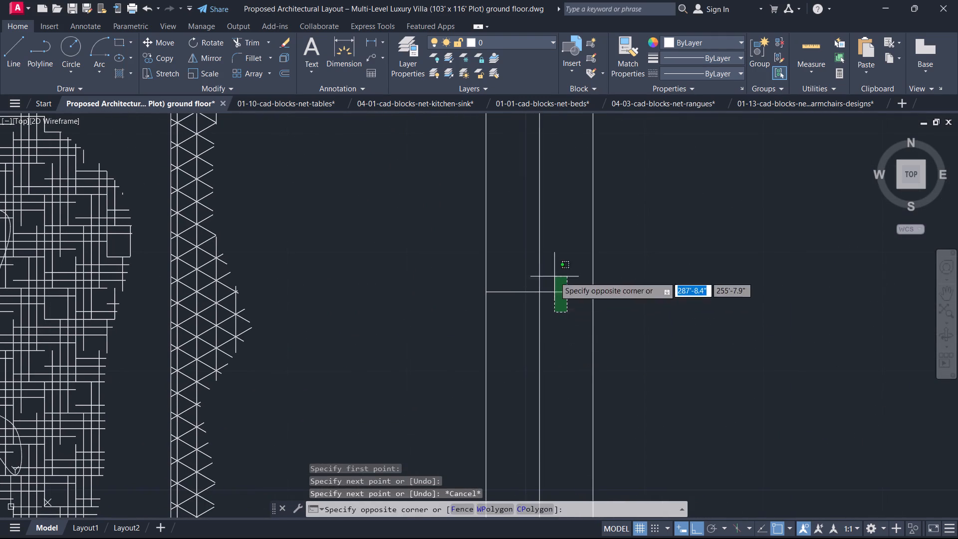
pyautogui.click(554, 276)
pyautogui.press('Delete')
# Offset the window's vertical centre line 1" to both sides within the bedroom's east wall.
pyautogui.write('O')
pyautogui.press('space')
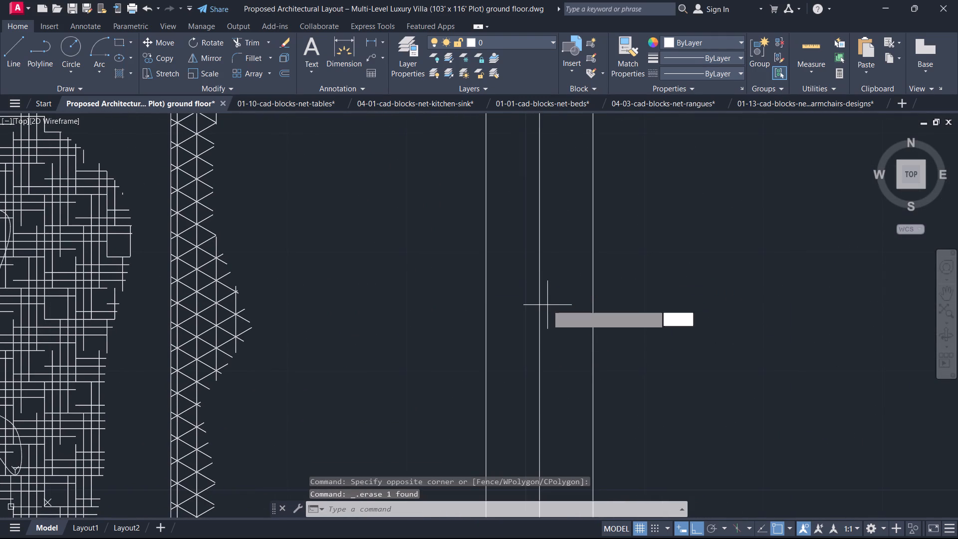
pyautogui.press('1')
pyautogui.press('Return')
pyautogui.click(541, 302)
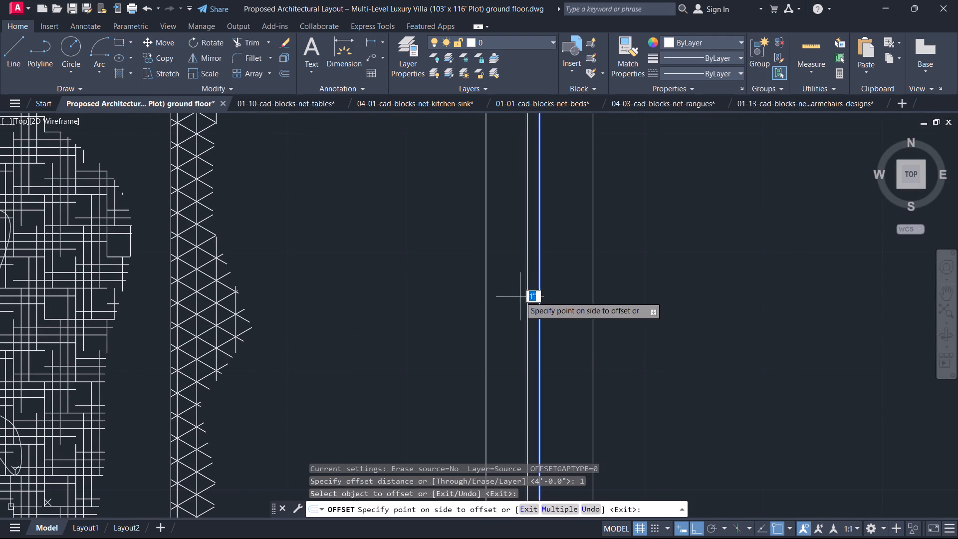
pyautogui.click(519, 297)
pyautogui.click(542, 311)
pyautogui.click(563, 310)
pyautogui.press('Escape')
# Erase the vertical centre line between the window's two offset lines.
pyautogui.scroll(2, 549, 307)
pyautogui.click(541, 303)
pyautogui.click(515, 280)
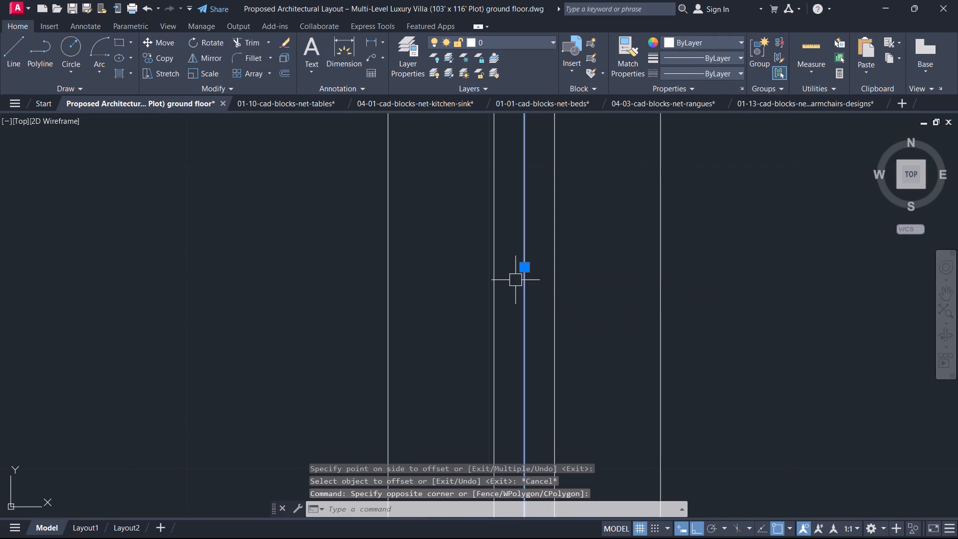
pyautogui.scroll(-3, 515, 280)
pyautogui.press('Delete')
# Fill the narrow strip between the bedroom window's two vertical lines with a Solid hatch.
pyautogui.scroll(-4, 528, 318)
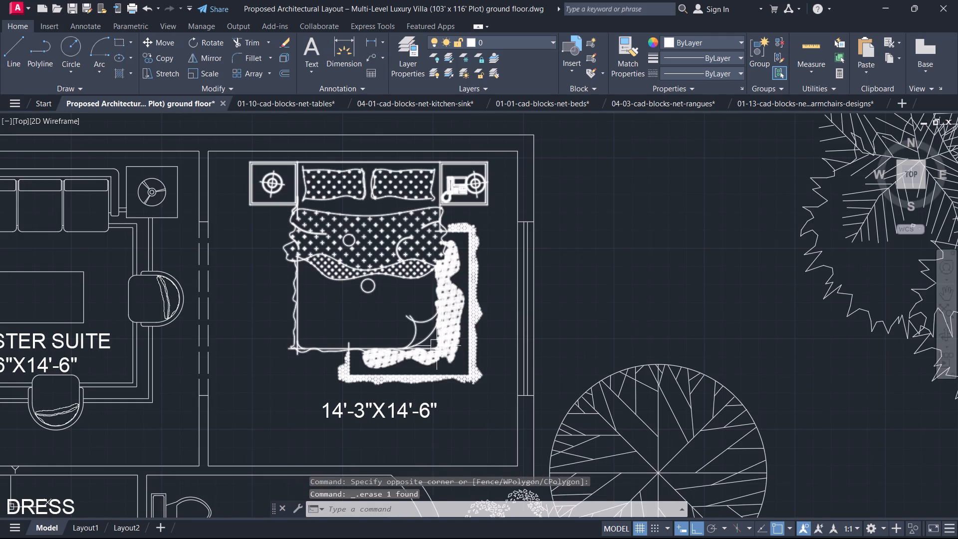
pyautogui.press('h')
pyautogui.press('space')
pyautogui.scroll(1, 548, 333)
pyautogui.click(510, 312)
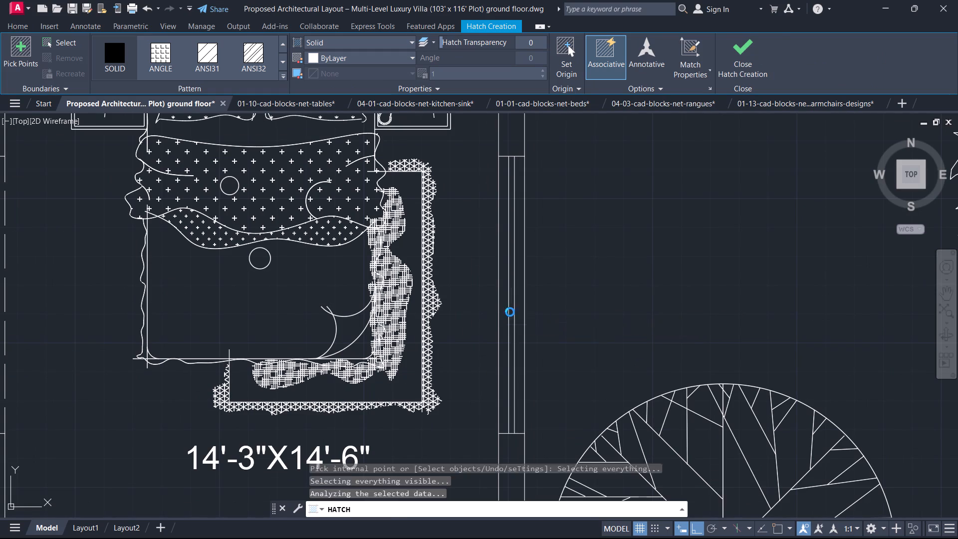
pyautogui.press('Escape')
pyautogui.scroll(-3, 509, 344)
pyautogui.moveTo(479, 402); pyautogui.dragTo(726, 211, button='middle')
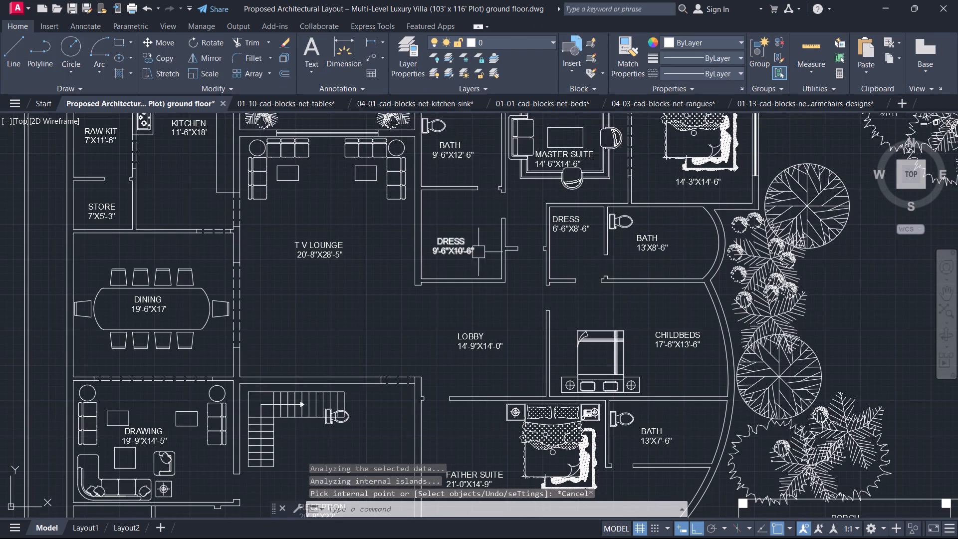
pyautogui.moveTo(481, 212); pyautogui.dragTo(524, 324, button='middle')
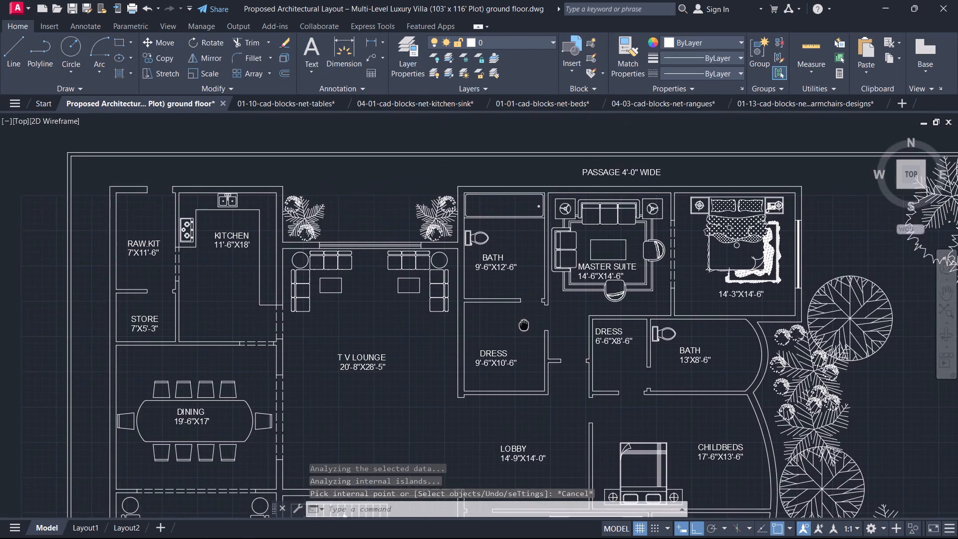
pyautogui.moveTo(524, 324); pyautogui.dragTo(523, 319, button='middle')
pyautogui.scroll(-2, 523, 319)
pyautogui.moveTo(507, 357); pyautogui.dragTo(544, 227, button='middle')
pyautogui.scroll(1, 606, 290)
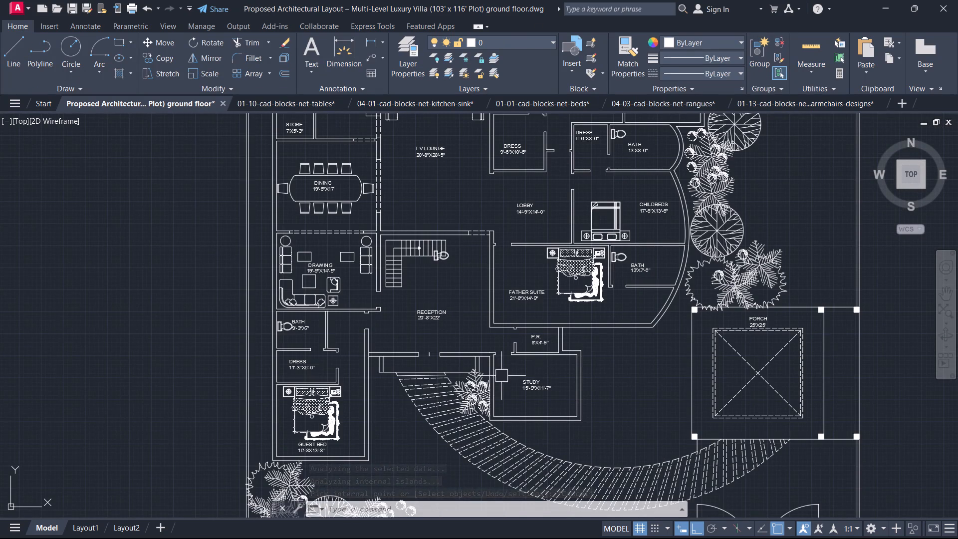
# Fill the narrow strip between the two lines of the TV lounge's north window with a Solid hatch.
pyautogui.scroll(1, 440, 224)
pyautogui.moveTo(443, 220); pyautogui.dragTo(454, 413, button='middle')
pyautogui.scroll(-1, 443, 220)
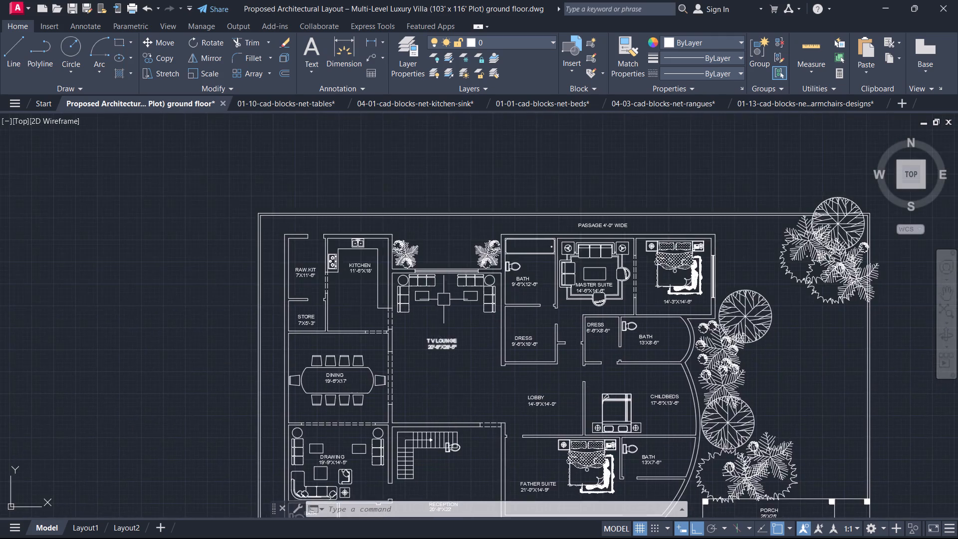
pyautogui.scroll(3, 444, 294)
pyautogui.scroll(3, 432, 208)
pyautogui.press('space')
pyautogui.click(429, 191)
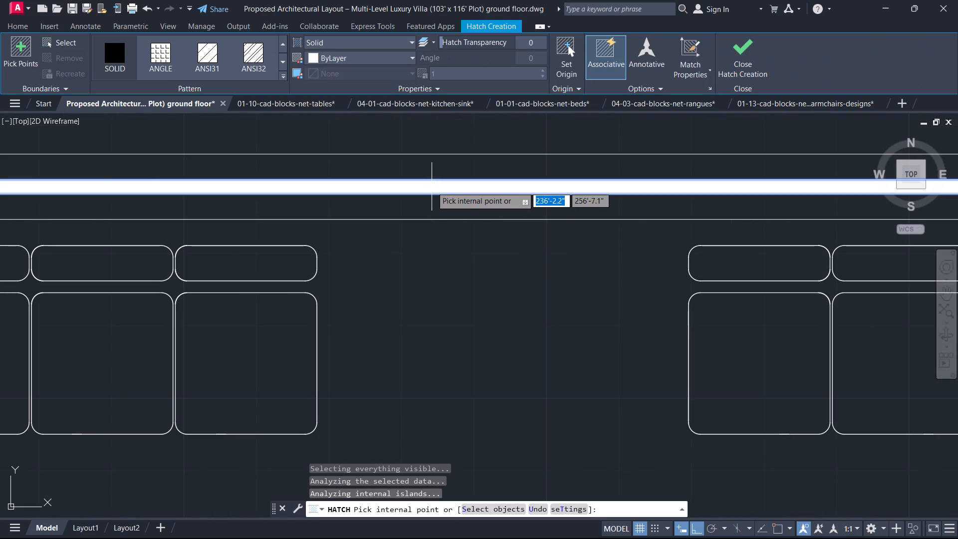
pyautogui.scroll(-4, 432, 187)
pyautogui.press('Escape')
pyautogui.scroll(-1, 430, 223)
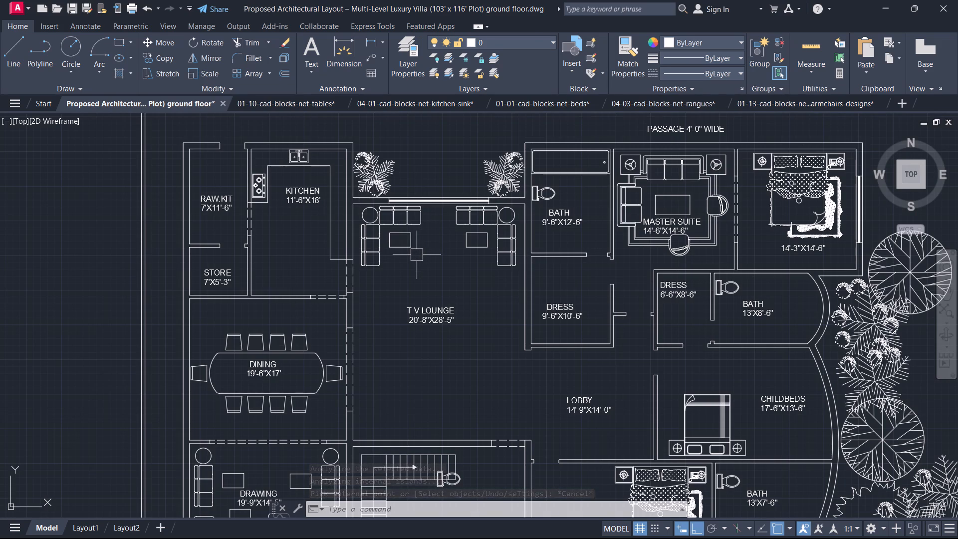
# Draw a short vertical line across the Father Suite's south wall, just west of its angled east corner.
pyautogui.moveTo(632, 352); pyautogui.dragTo(610, 179, button='middle')
pyautogui.moveTo(693, 421); pyautogui.dragTo(702, 373, button='middle')
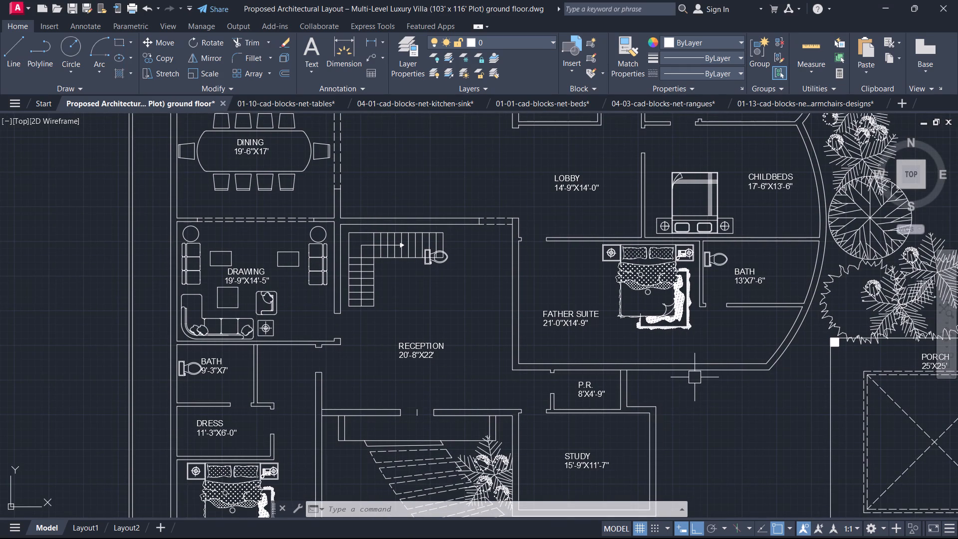
pyautogui.write('L')
pyautogui.press('space')
pyautogui.scroll(1, 712, 388)
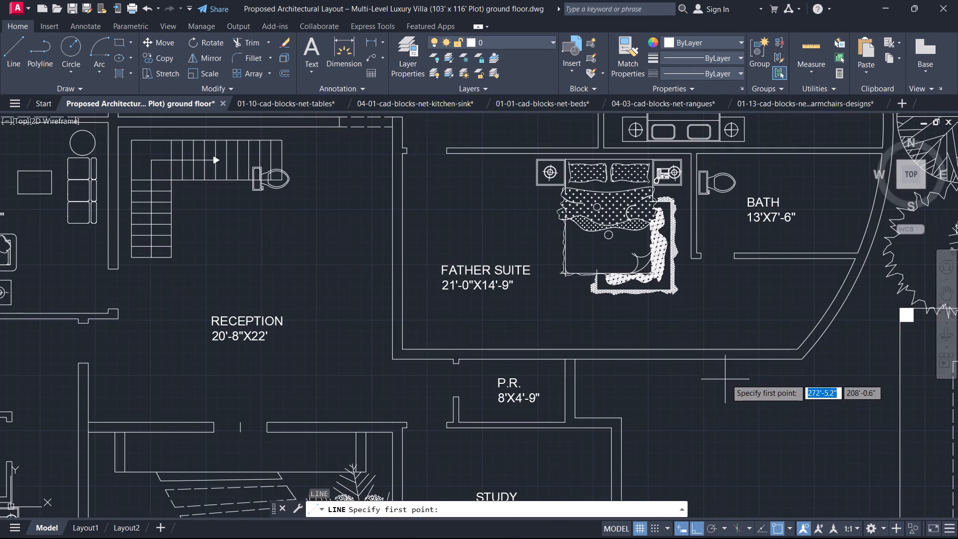
pyautogui.scroll(1, 773, 354)
pyautogui.click(791, 345)
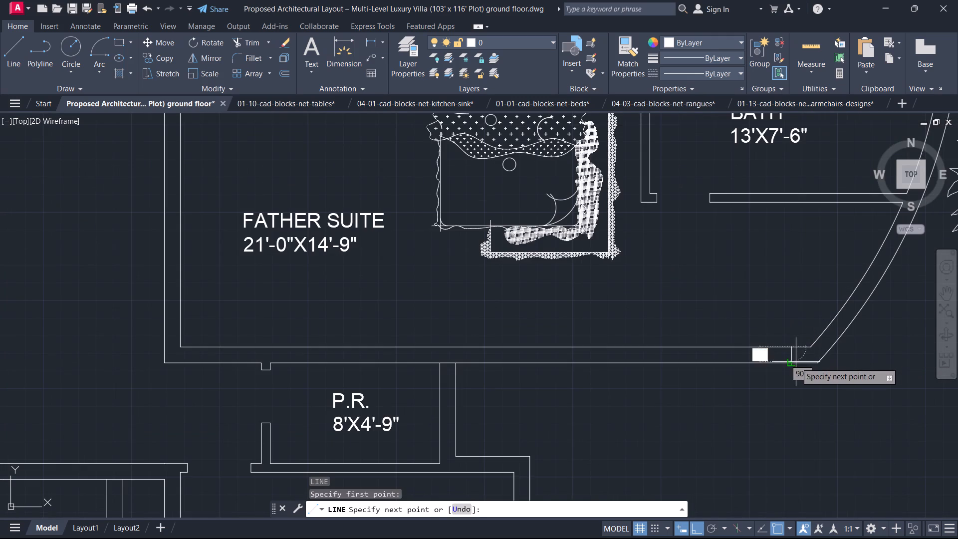
pyautogui.click(793, 361)
pyautogui.press('Escape')
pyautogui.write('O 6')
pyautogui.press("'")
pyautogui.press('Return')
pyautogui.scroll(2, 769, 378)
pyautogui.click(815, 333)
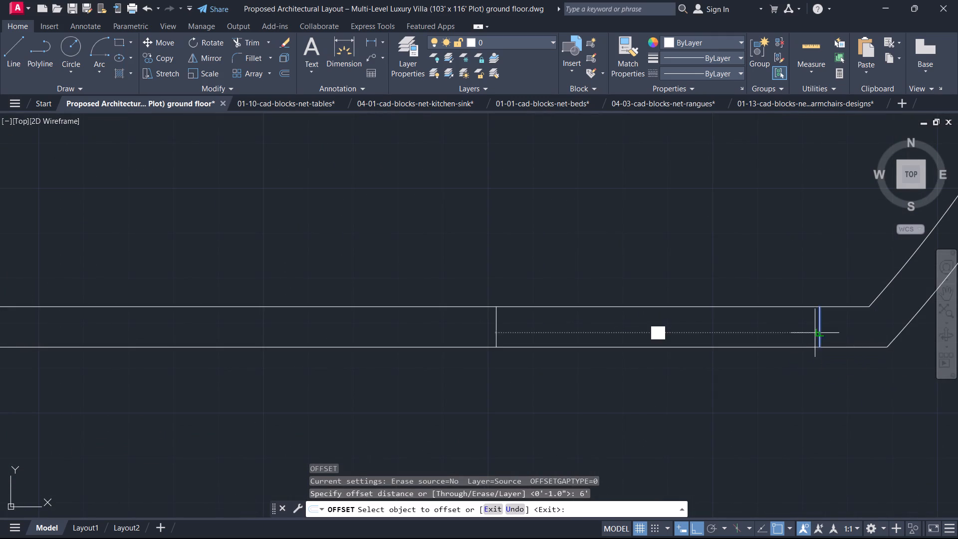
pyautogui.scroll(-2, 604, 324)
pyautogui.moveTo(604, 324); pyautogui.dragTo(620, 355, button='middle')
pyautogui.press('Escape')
# Offset the short line across the Father Suite's south wall 10' to the west.
pyautogui.write('O')
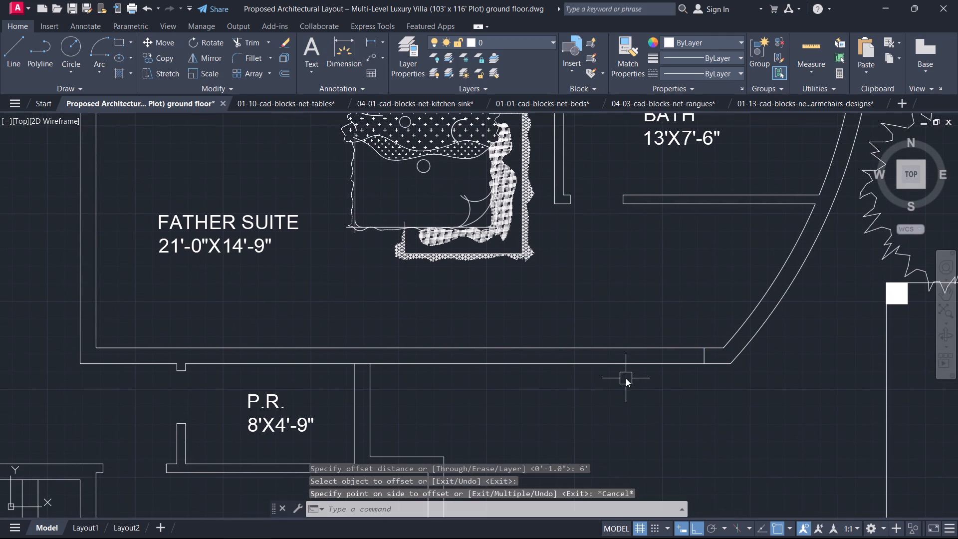
pyautogui.press('space')
pyautogui.write("10'")
pyautogui.press('Return')
pyautogui.scroll(2, 685, 361)
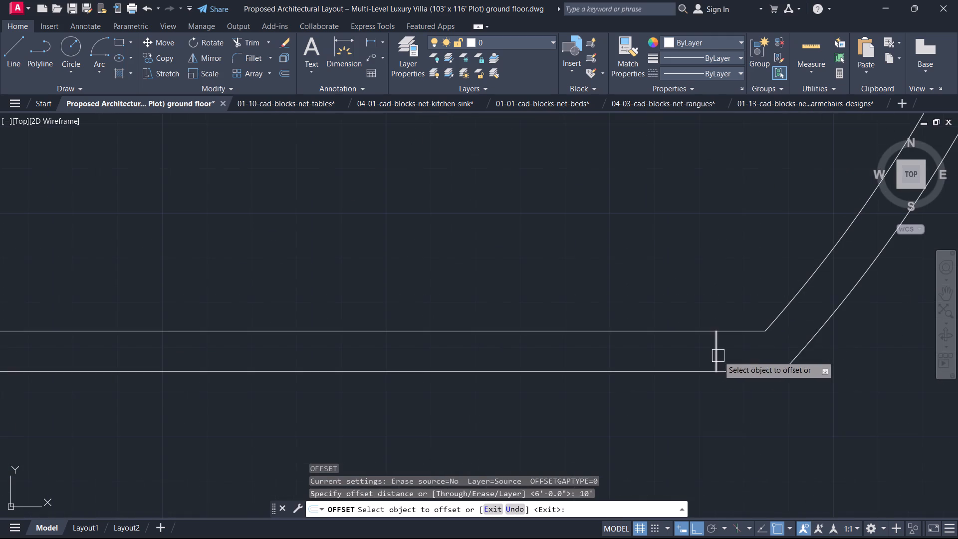
pyautogui.click(719, 356)
pyautogui.click(633, 363)
pyautogui.press('Escape')
# Draw a horizontal centre line between the midpoints of the two end lines of the Father Suite's south window.
pyautogui.press('l')
pyautogui.press('space')
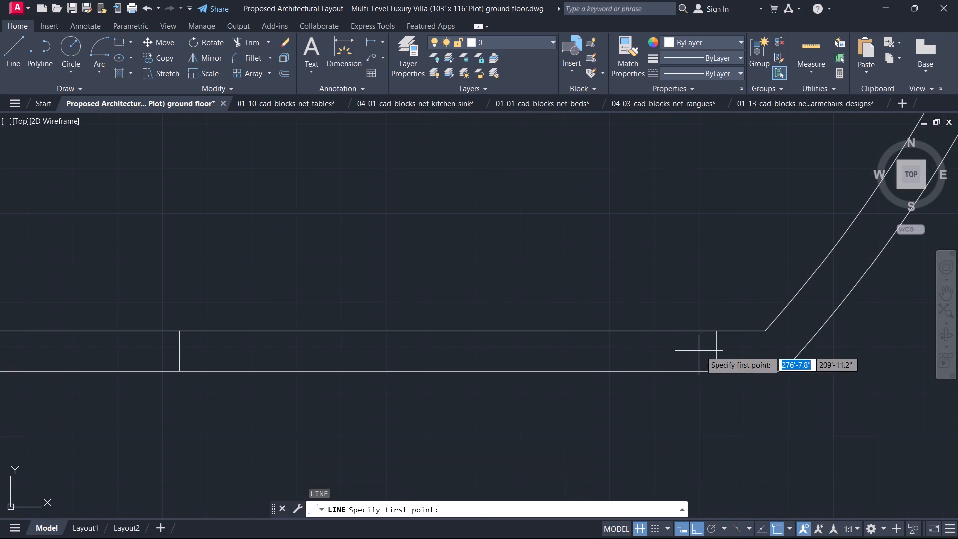
pyautogui.click(717, 350)
pyautogui.click(182, 352)
pyautogui.press('Escape')
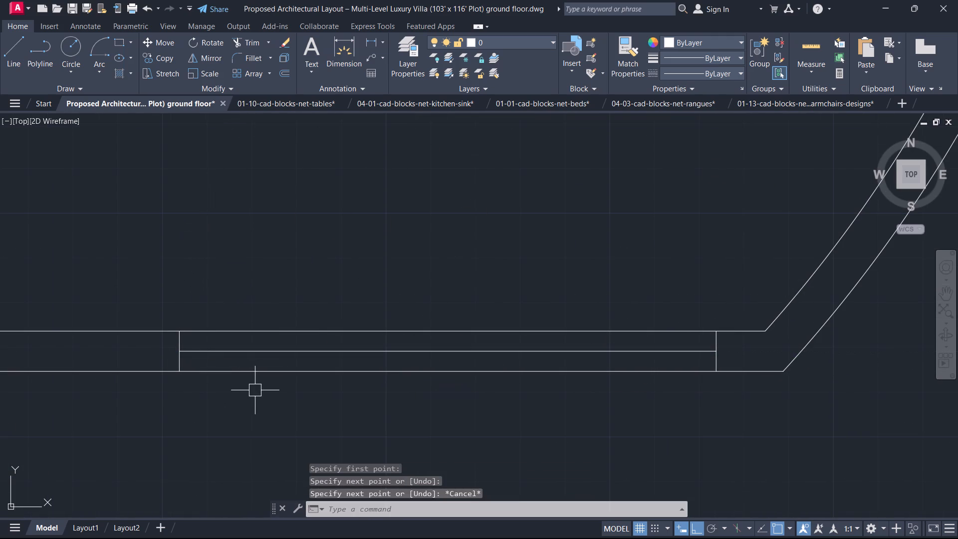
# Offset the Father Suite window's horizontal centre line 1" to both sides.
pyautogui.press('o')
pyautogui.press('space')
pyautogui.press('1')
pyautogui.press('Return')
pyautogui.scroll(1, 339, 350)
pyautogui.click(346, 349)
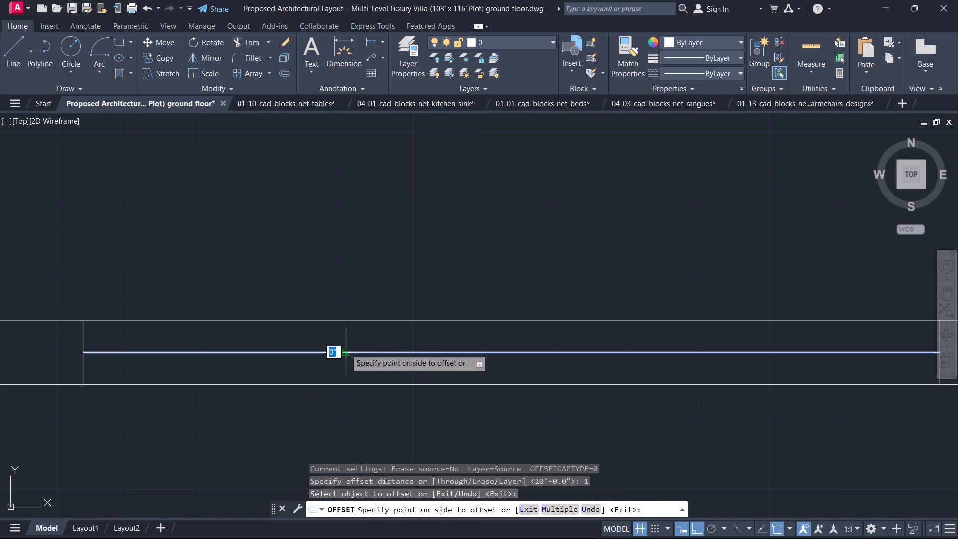
pyautogui.click(351, 323)
pyautogui.doubleClick(346, 356)
pyautogui.press('Escape')
# Erase the horizontal centre line between the Father Suite window's two offset lines.
pyautogui.scroll(3, 341, 366)
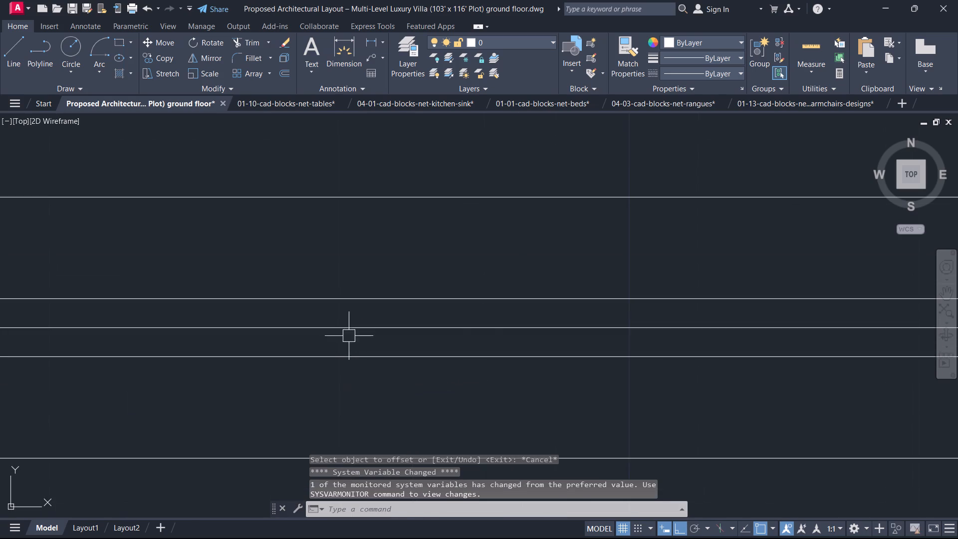
pyautogui.click(349, 336)
pyautogui.click(324, 315)
pyautogui.press('Delete')
# Fill the narrow strip between the Father Suite window's two horizontal lines with a Solid hatch.
pyautogui.scroll(-1, 329, 354)
pyautogui.scroll(2, 329, 354)
pyautogui.scroll(-2, 329, 354)
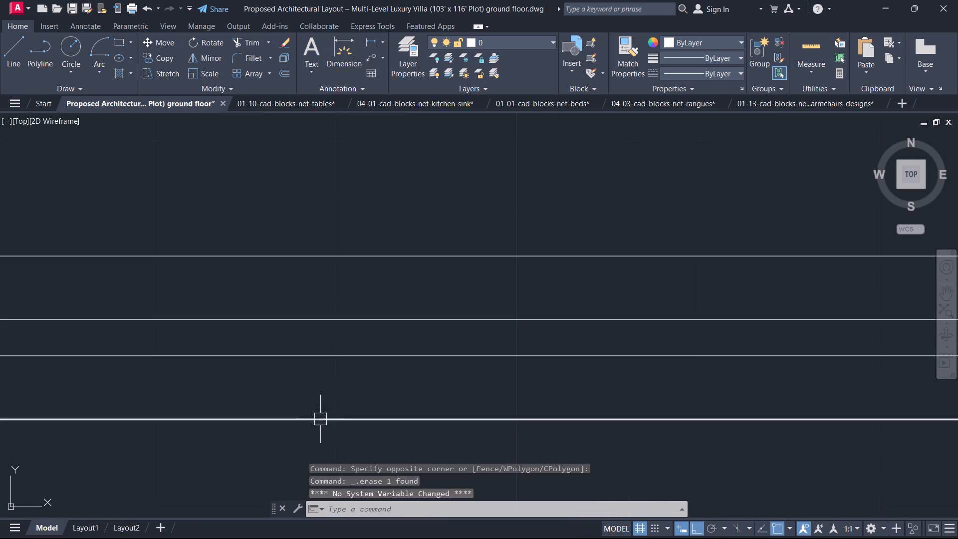
pyautogui.scroll(-4, 355, 412)
pyautogui.scroll(1, 362, 407)
pyautogui.press('h')
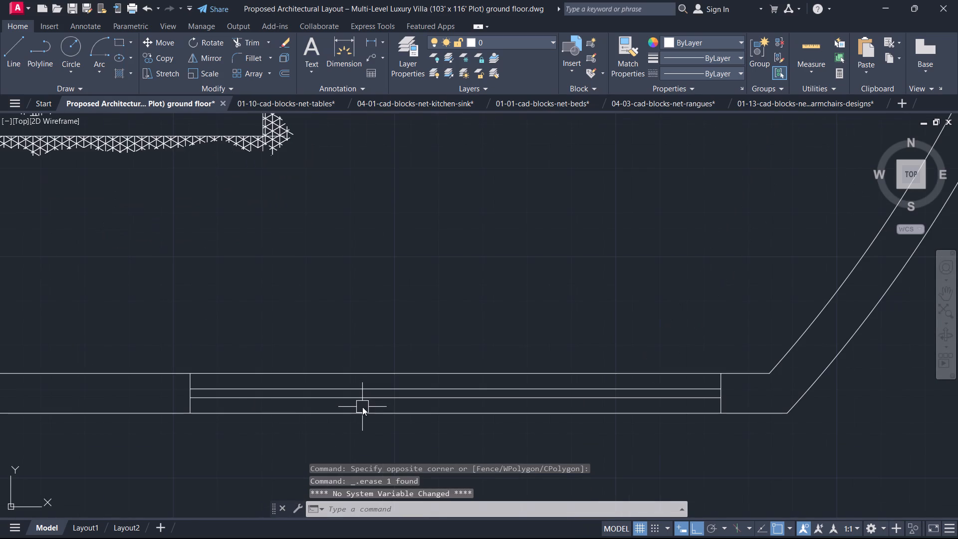
pyautogui.press('space')
pyautogui.scroll(2, 350, 385)
pyautogui.click(357, 397)
pyautogui.press('Escape')
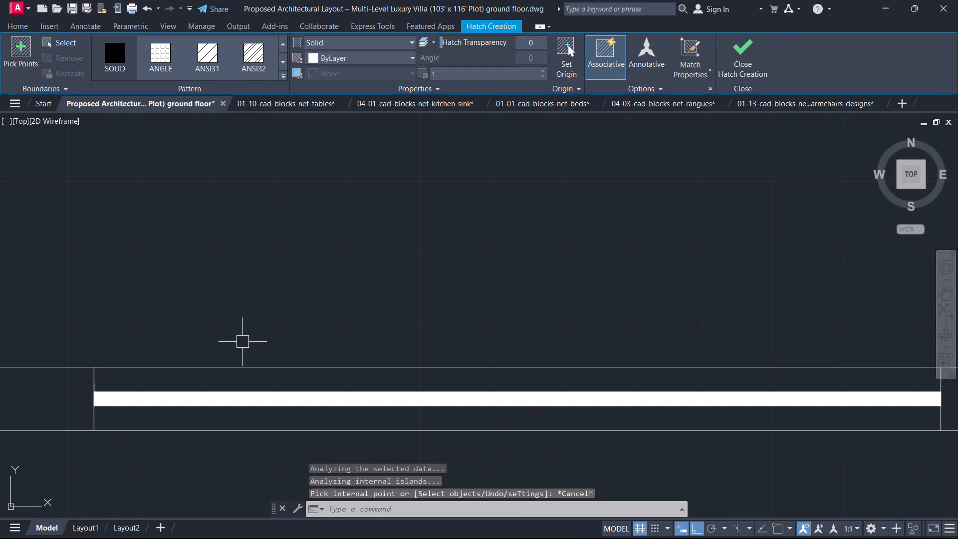
# Draw a short horizontal line across the study's east wall, near the wall's middle.
pyautogui.scroll(-4, 242, 342)
pyautogui.scroll(-2, 211, 287)
pyautogui.moveTo(211, 287); pyautogui.dragTo(370, 312, button='middle')
pyautogui.scroll(1, 302, 375)
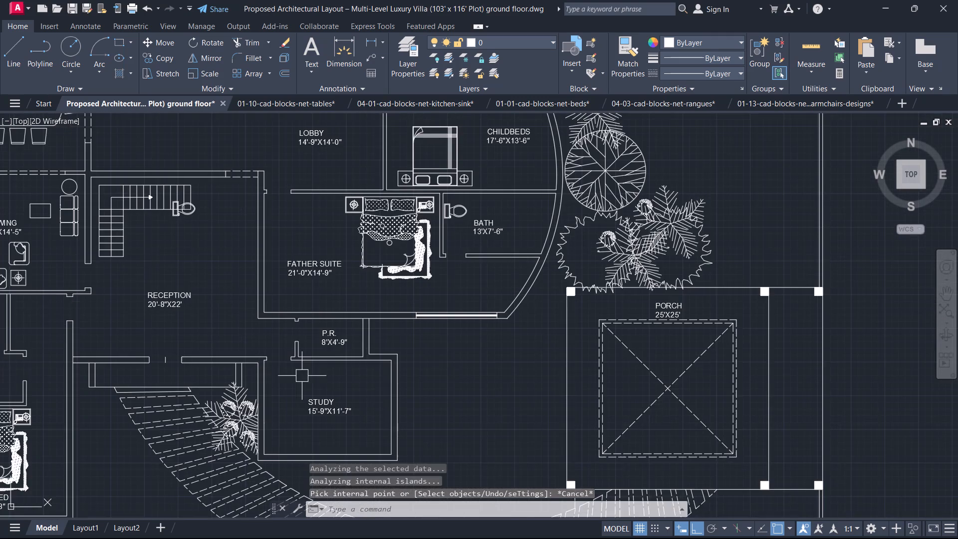
pyautogui.moveTo(302, 377); pyautogui.dragTo(382, 400, button='middle')
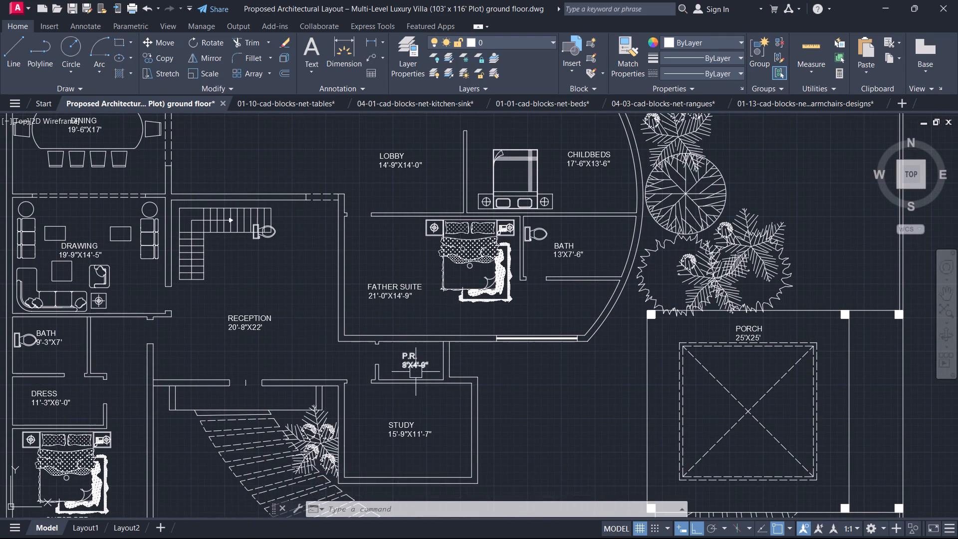
pyautogui.moveTo(558, 465); pyautogui.dragTo(529, 437, button='middle')
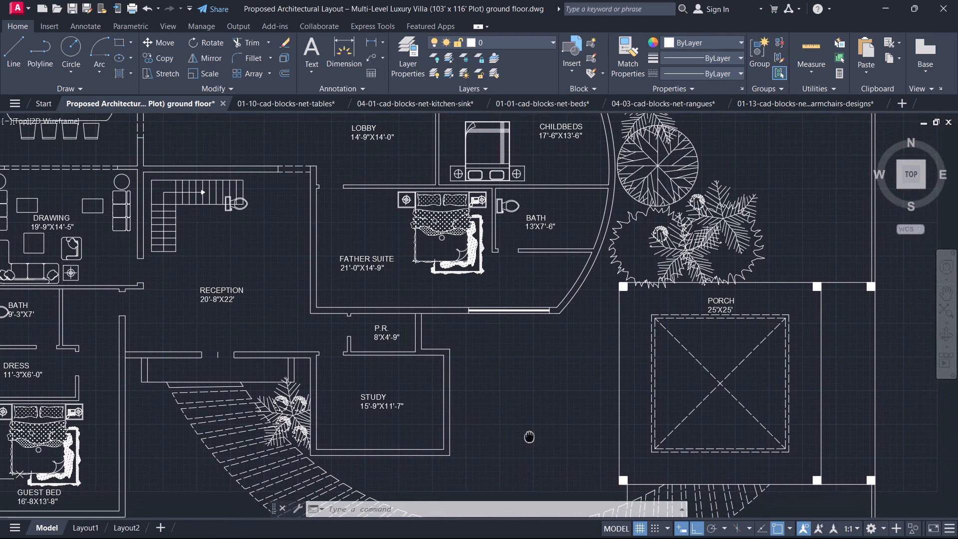
pyautogui.moveTo(529, 437); pyautogui.dragTo(527, 436, button='middle')
pyautogui.scroll(1, 534, 447)
pyautogui.scroll(2, 368, 399)
pyautogui.write('L')
pyautogui.press('space')
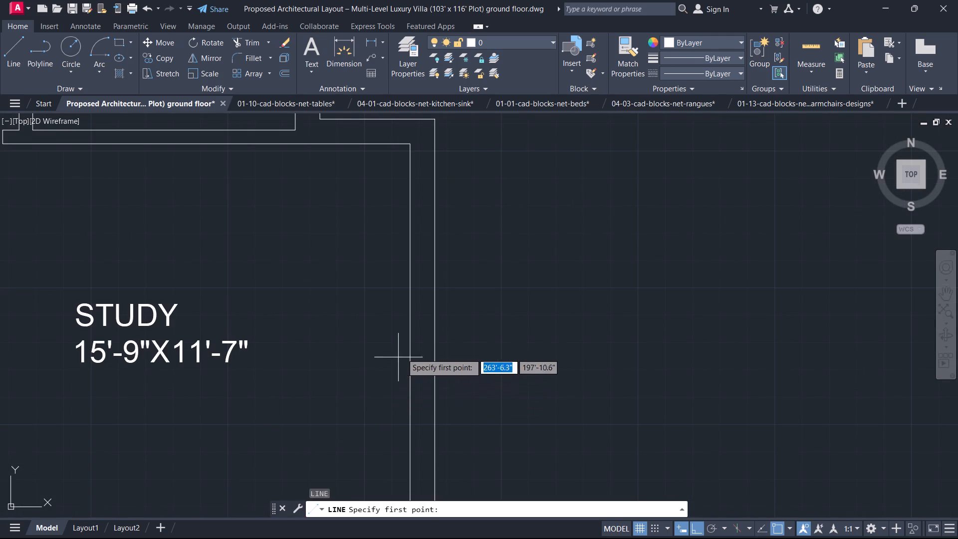
pyautogui.click(414, 343)
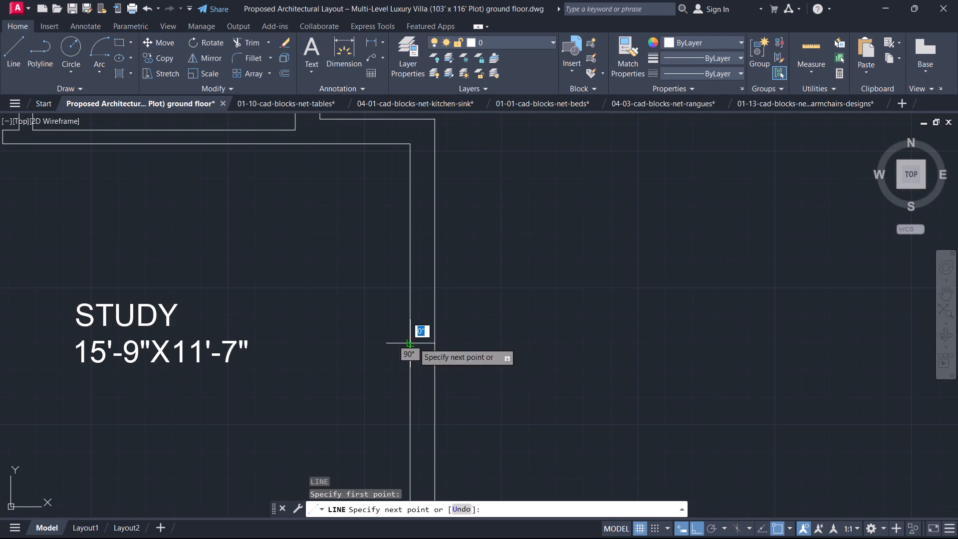
pyautogui.click(436, 340)
pyautogui.press('Escape')
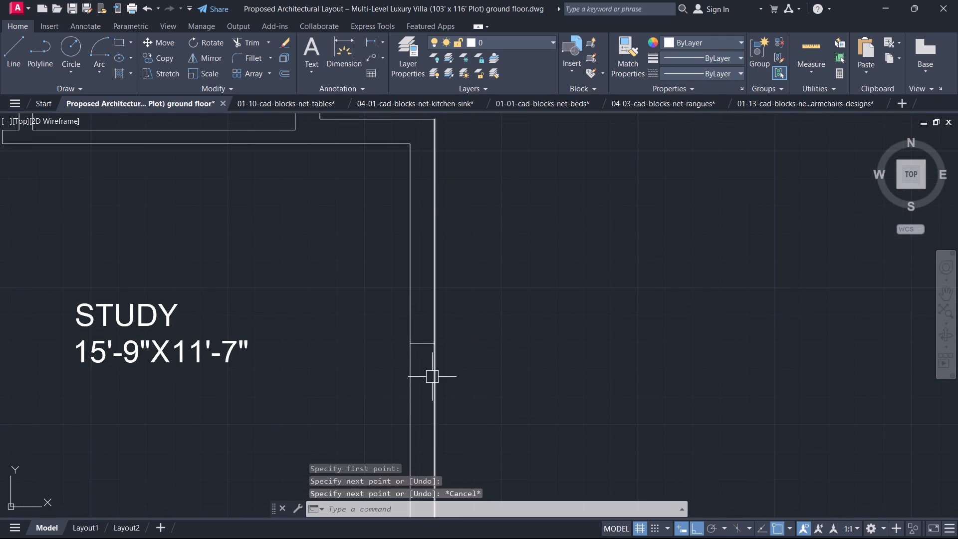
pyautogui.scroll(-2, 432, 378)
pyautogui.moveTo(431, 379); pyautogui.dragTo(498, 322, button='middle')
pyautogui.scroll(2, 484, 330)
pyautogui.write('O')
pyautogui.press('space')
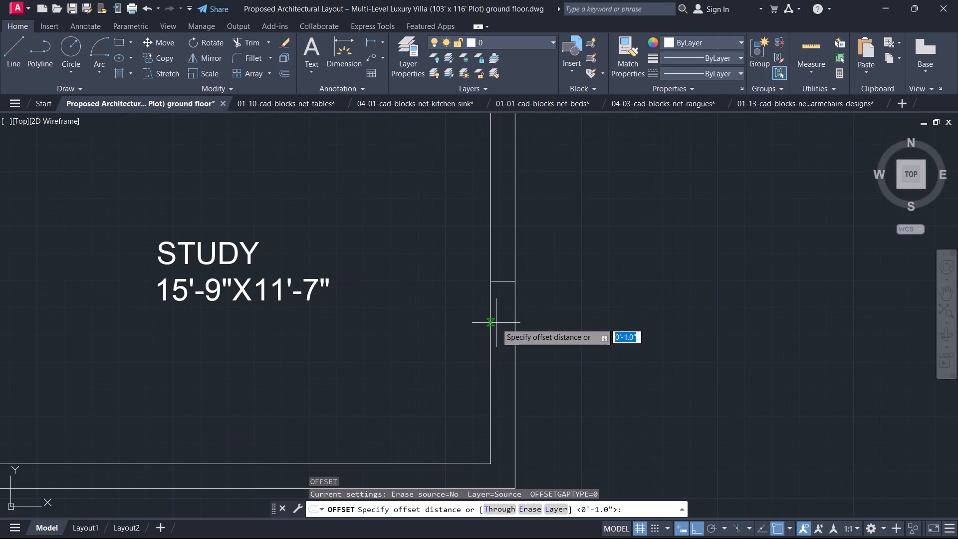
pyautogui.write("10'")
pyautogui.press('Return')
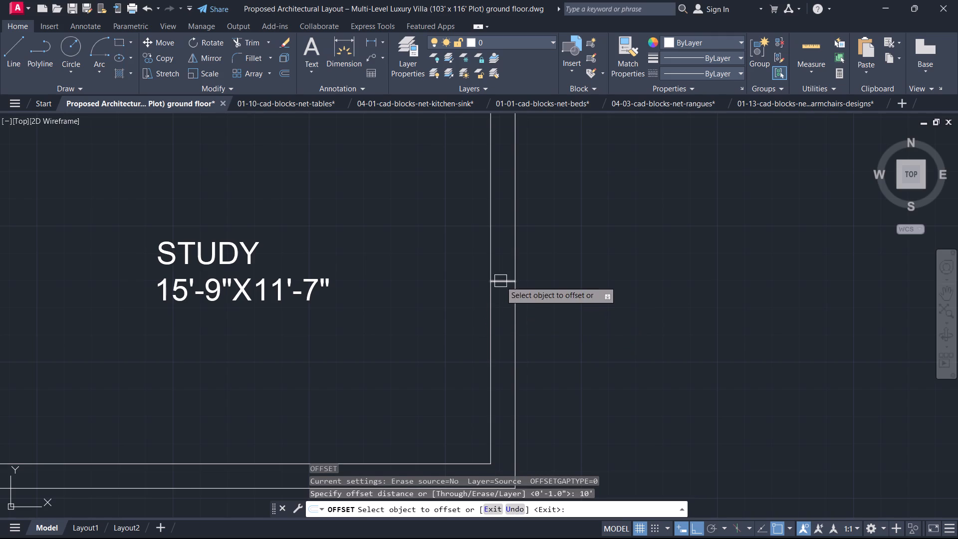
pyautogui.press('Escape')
# Offset the short line across the study's east wall 4' to both the north and the south.
pyautogui.press('o')
pyautogui.press('space')
pyautogui.press('4')
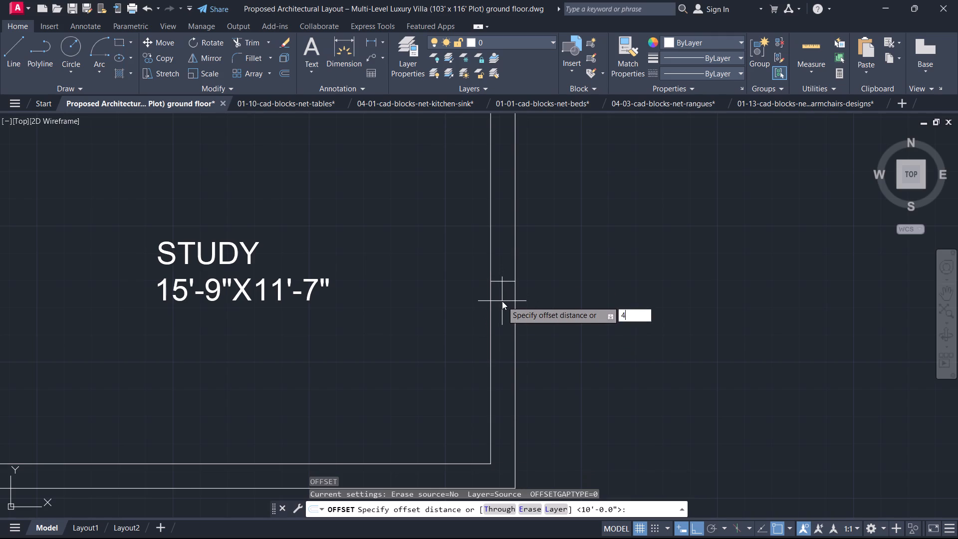
pyautogui.press("'")
pyautogui.press('Return')
pyautogui.moveTo(502, 285); pyautogui.dragTo(501, 280)
pyautogui.click(503, 252)
pyautogui.click(501, 280)
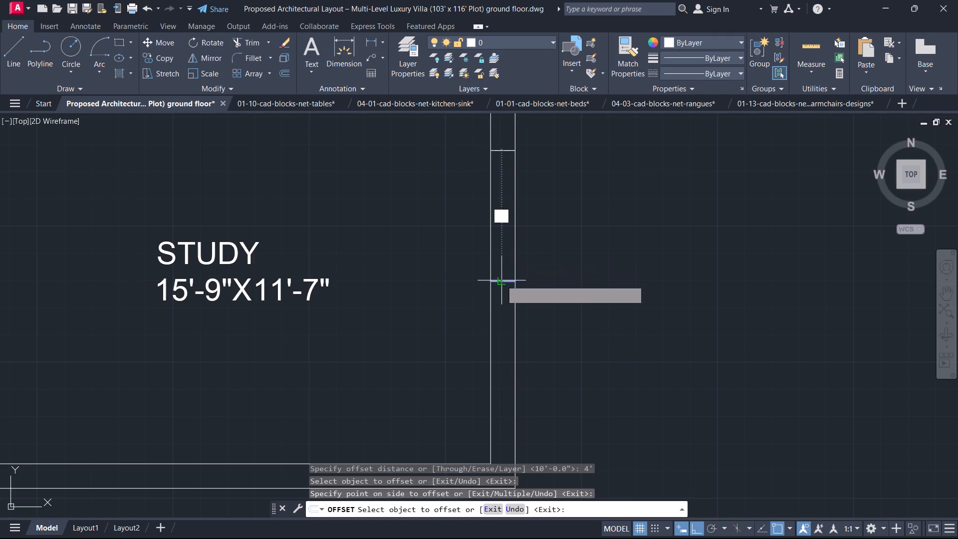
pyautogui.click(498, 321)
pyautogui.press('Escape')
# Erase the original short line across the middle of the window opening in the study's east wall.
pyautogui.click(501, 289)
pyautogui.click(500, 277)
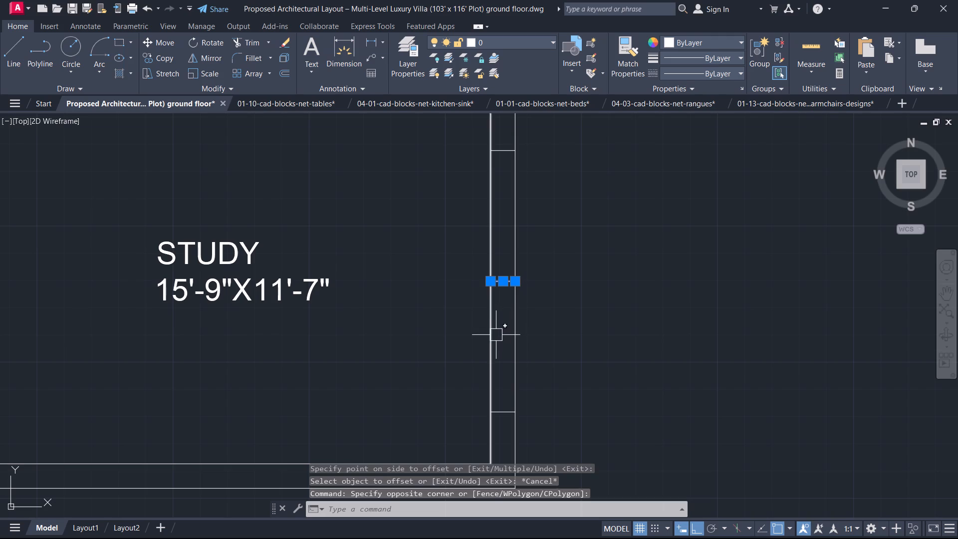
pyautogui.press('Delete')
# Draw a vertical centre line between the midpoints of the two end lines of the study's east window.
pyautogui.press('l')
pyautogui.press('space')
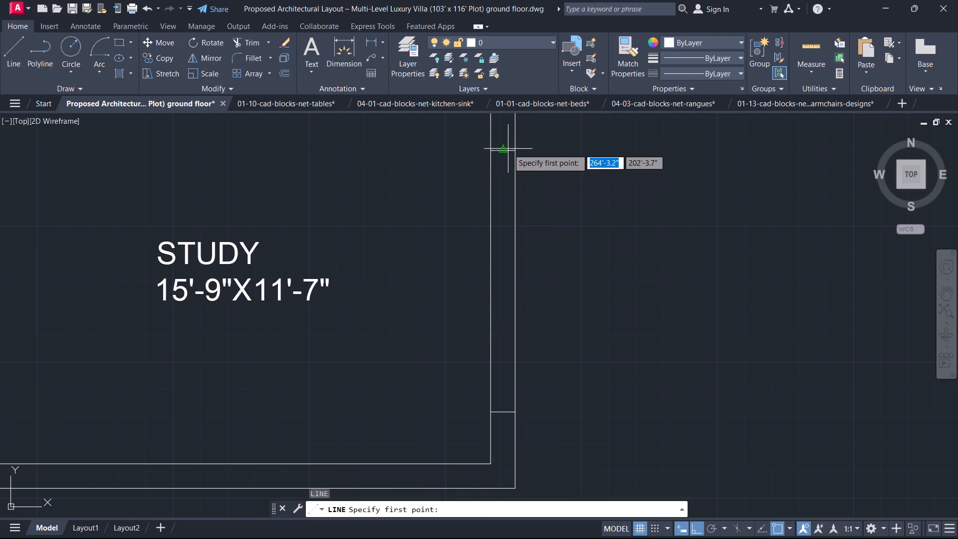
pyautogui.click(505, 150)
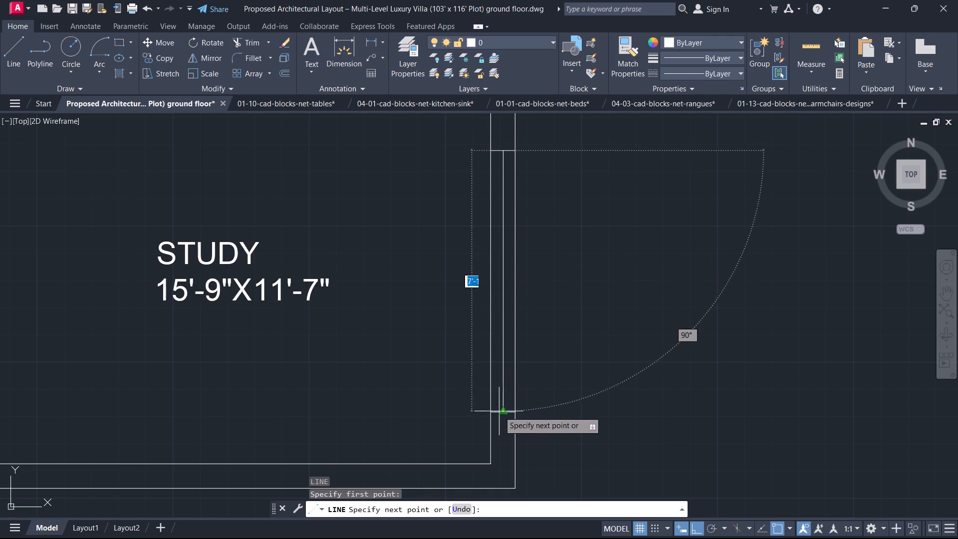
pyautogui.click(501, 411)
pyautogui.press('Escape')
# Offset the study window's vertical centre line 1" to both sides within the east wall.
pyautogui.write('O')
pyautogui.press('space')
pyautogui.press('1')
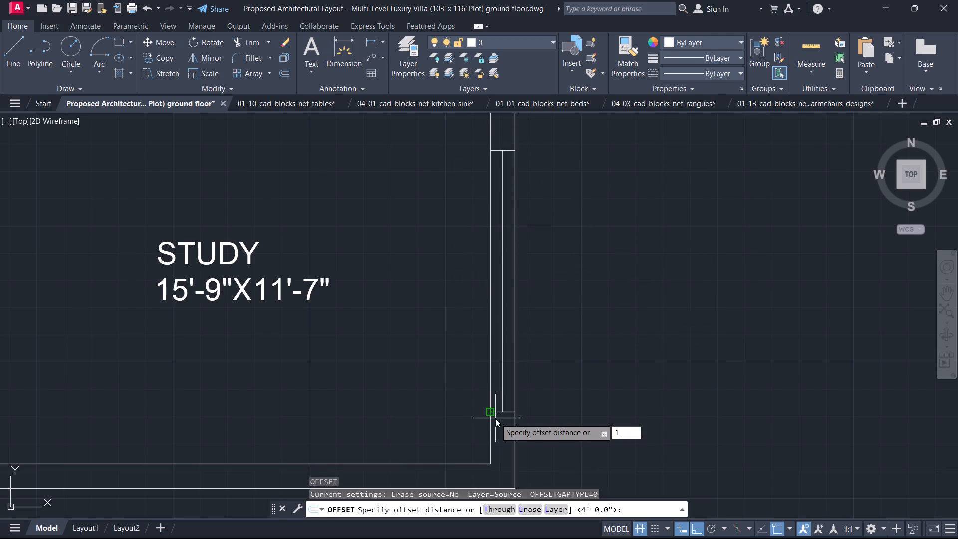
pyautogui.press('Return')
pyautogui.scroll(2, 494, 391)
pyautogui.click(510, 392)
pyautogui.click(496, 385)
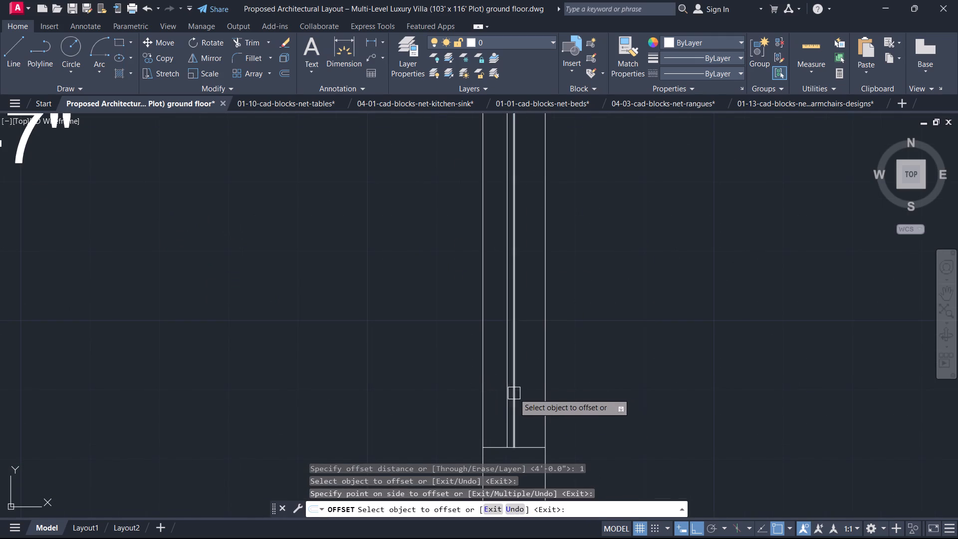
pyautogui.click(514, 393)
pyautogui.click(525, 399)
pyautogui.press('Escape')
# Erase the vertical centre line between the study window's two offset lines.
pyautogui.scroll(2, 521, 398)
pyautogui.moveTo(514, 394); pyautogui.dragTo(509, 392)
pyautogui.click(491, 379)
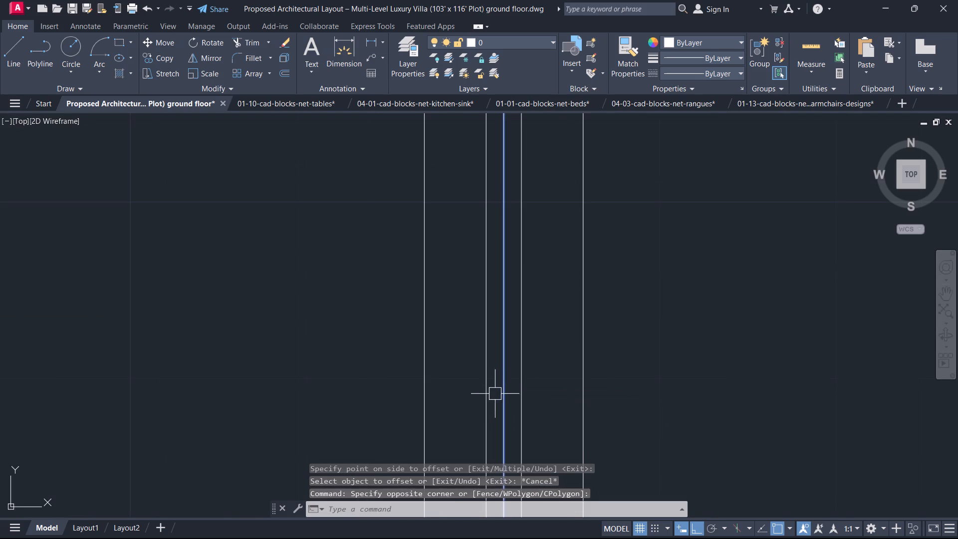
pyautogui.press('Delete')
# Fill the narrow strip between the study window's two vertical lines with a Solid hatch.
pyautogui.scroll(-3, 496, 395)
pyautogui.press('h')
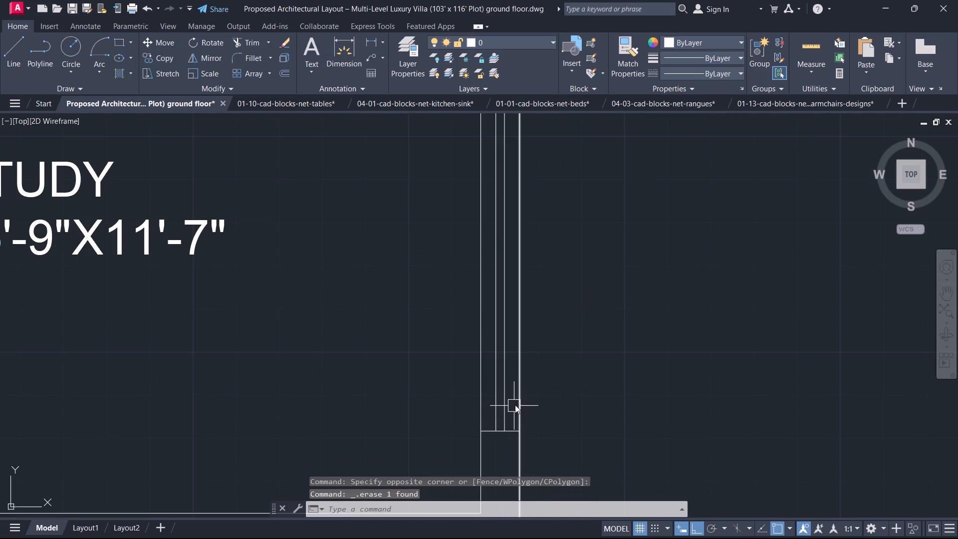
pyautogui.press('space')
pyautogui.scroll(1, 510, 396)
pyautogui.click(497, 379)
pyautogui.press('Escape')
pyautogui.scroll(-4, 503, 392)
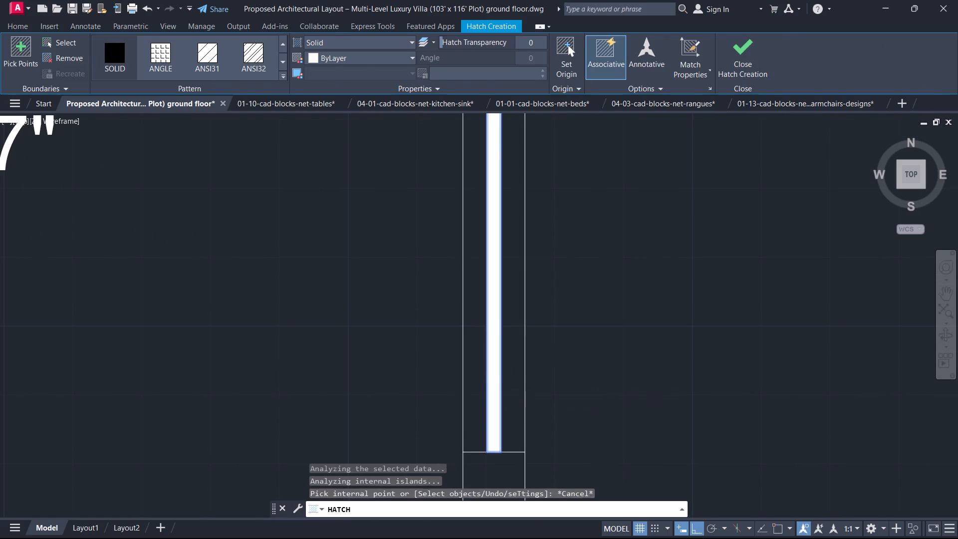
pyautogui.scroll(-1, 496, 395)
pyautogui.scroll(-1, 435, 387)
pyautogui.moveTo(435, 389); pyautogui.dragTo(523, 389, button='middle')
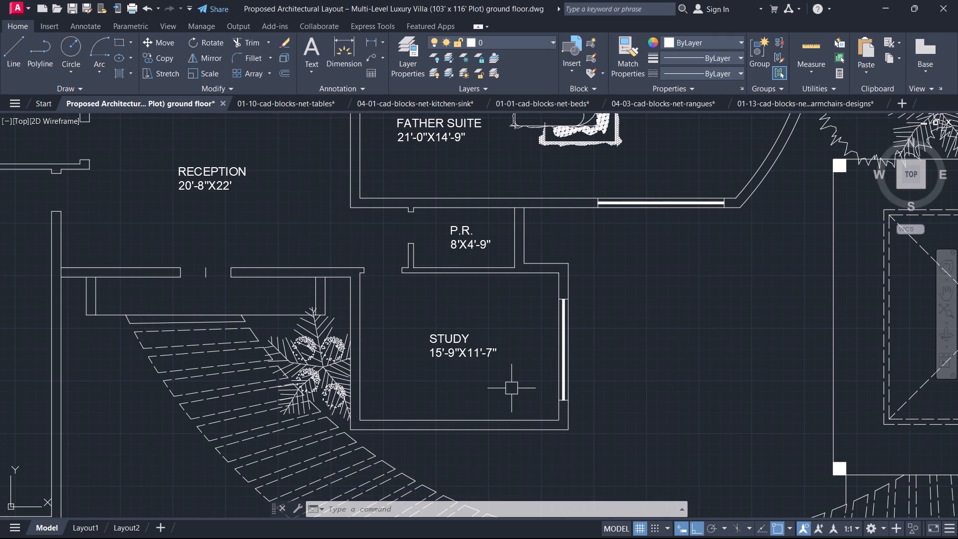
# Draw a short vertical line across the guest bedroom's south wall at the midpoint of the inner wall line.
pyautogui.scroll(-1, 436, 375)
pyautogui.moveTo(438, 375); pyautogui.dragTo(838, 316, button='middle')
pyautogui.scroll(1, 519, 413)
pyautogui.moveTo(521, 413); pyautogui.dragTo(537, 369, button='middle')
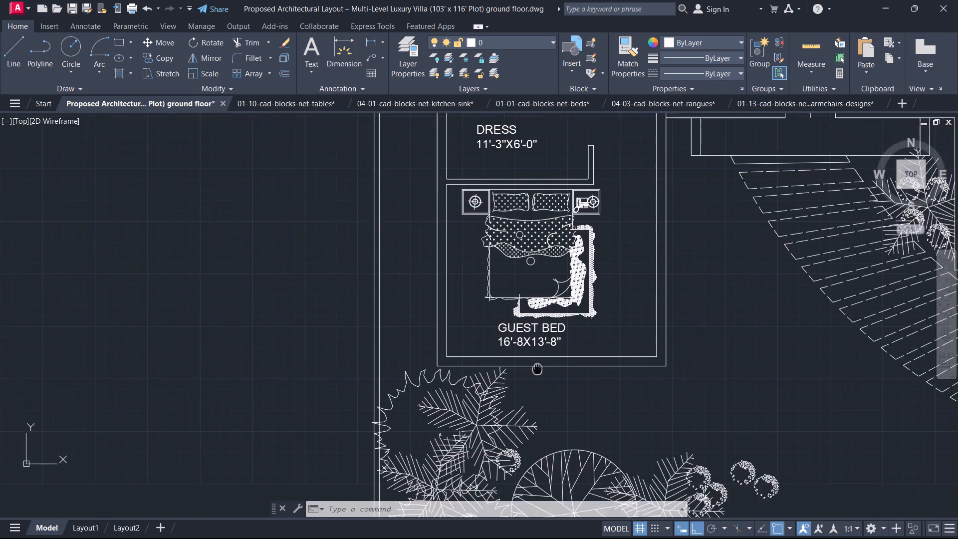
pyautogui.moveTo(537, 369); pyautogui.dragTo(543, 360, button='middle')
pyautogui.scroll(1, 543, 360)
pyautogui.write('L')
pyautogui.press('space')
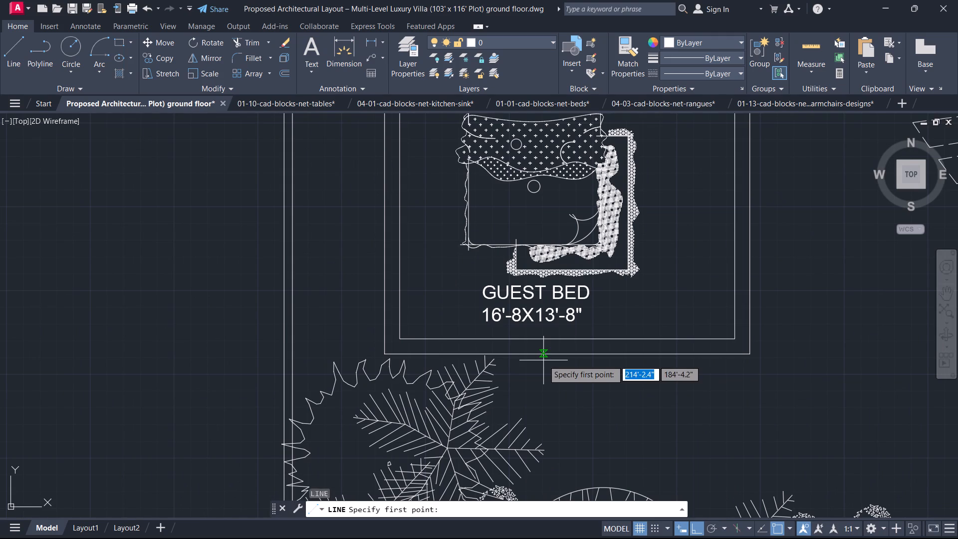
pyautogui.click(567, 337)
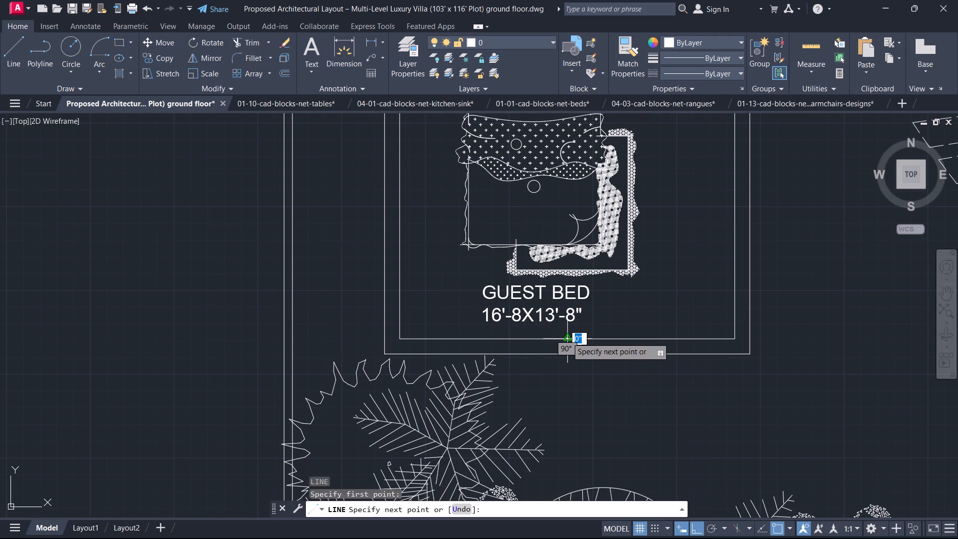
pyautogui.click(565, 356)
pyautogui.press('Escape')
# Offset the short line in the guest bedroom's south wall 5' to both sides as the window's end lines.
pyautogui.press('o')
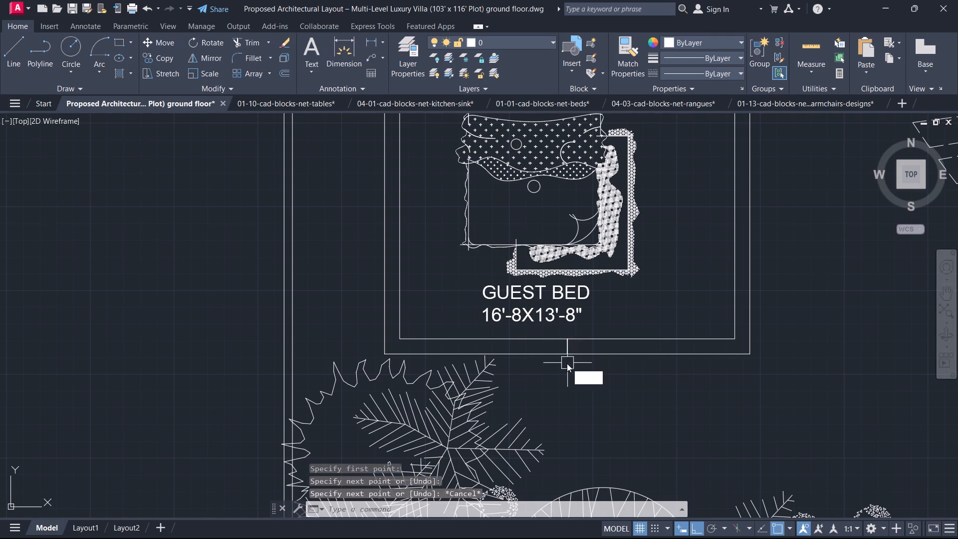
pyautogui.press('space')
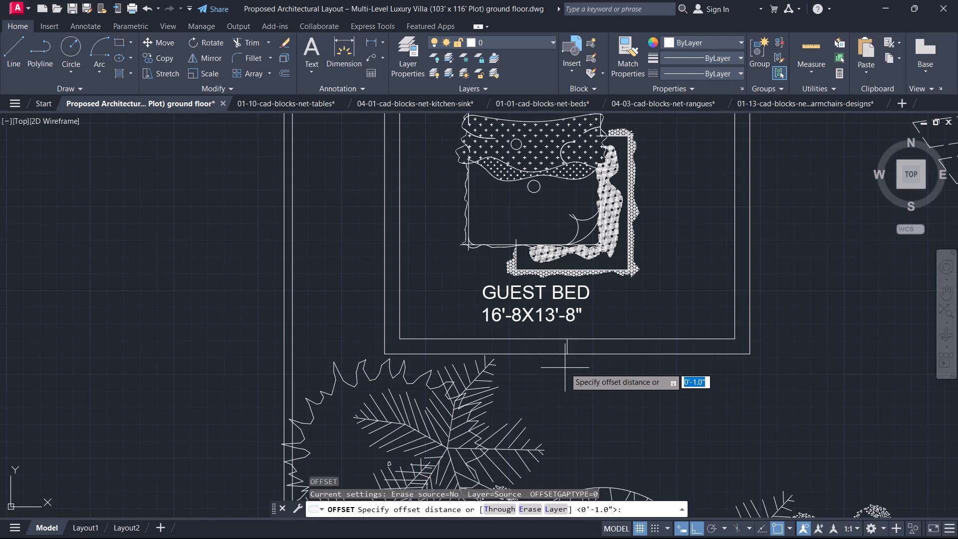
pyautogui.press('5')
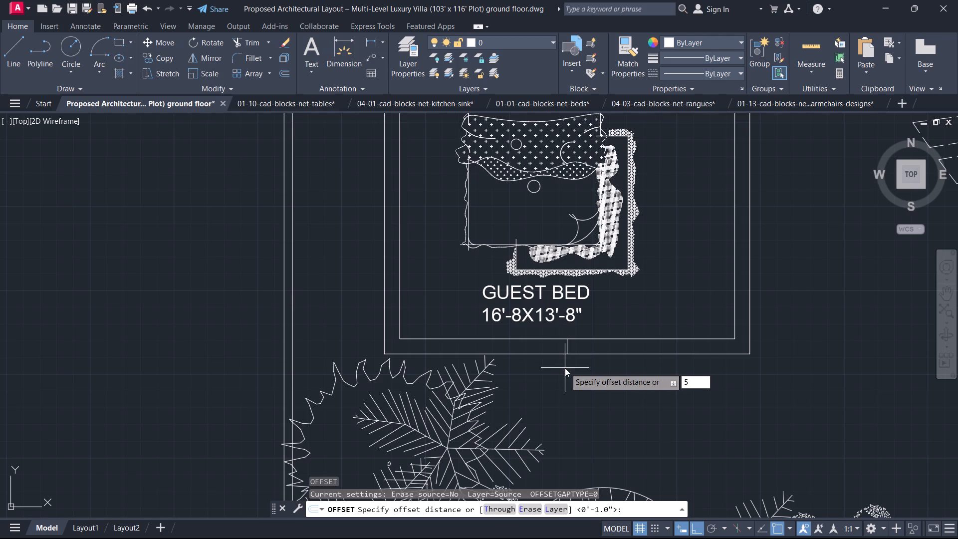
pyautogui.press("'")
pyautogui.press('Return')
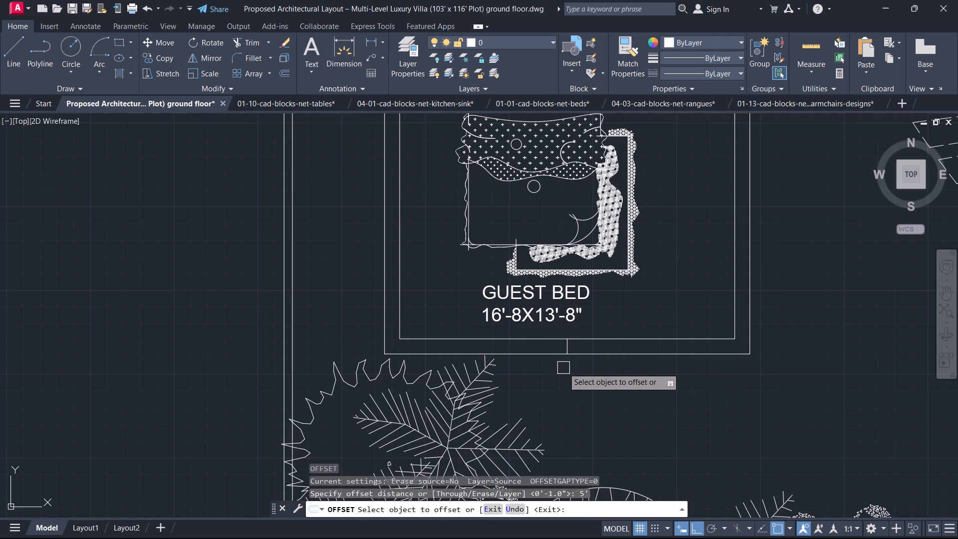
pyautogui.scroll(1, 563, 367)
pyautogui.click(574, 339)
pyautogui.click(528, 341)
pyautogui.click(573, 337)
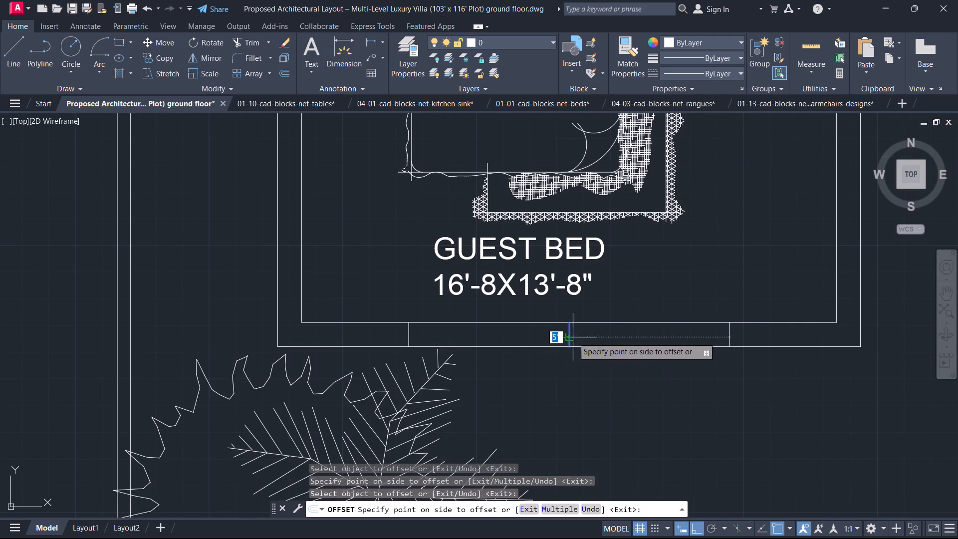
pyautogui.click(603, 340)
pyautogui.press('Escape')
# Erase the original middle line between the guest bedroom window's two end lines.
pyautogui.click(591, 336)
pyautogui.click(548, 337)
pyautogui.press('Delete')
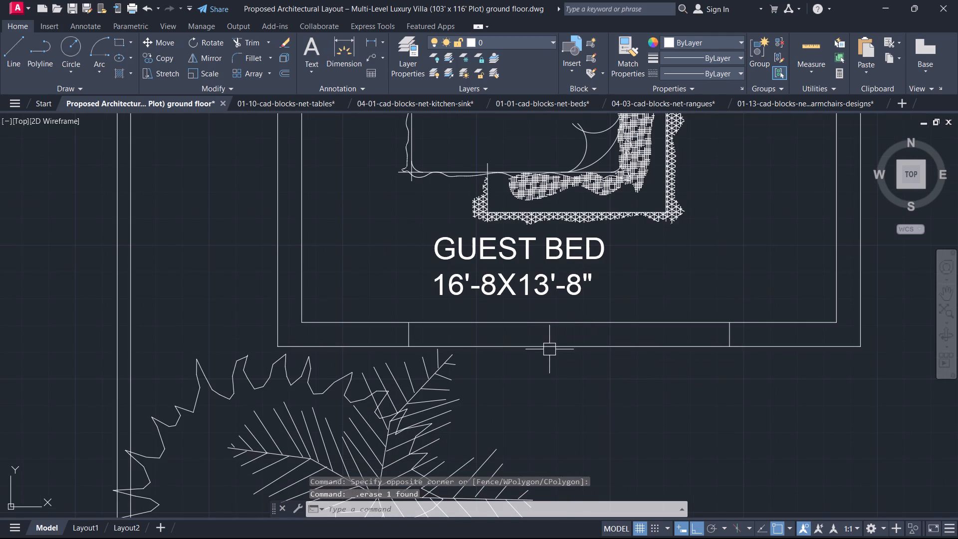
# Draw a horizontal centre line between the midpoints of the guest bedroom window's two end lines.
pyautogui.write('L')
pyautogui.press('space')
pyautogui.scroll(1, 714, 359)
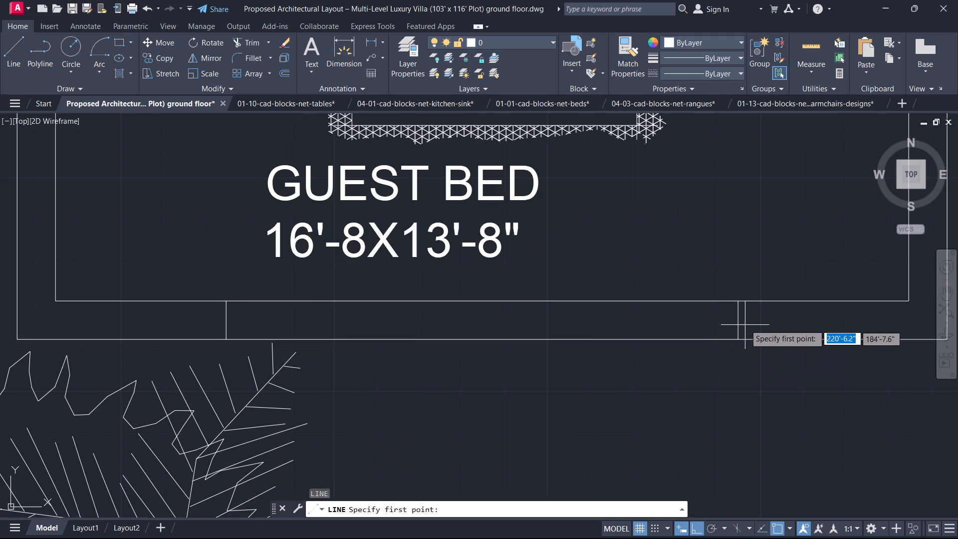
pyautogui.click(737, 322)
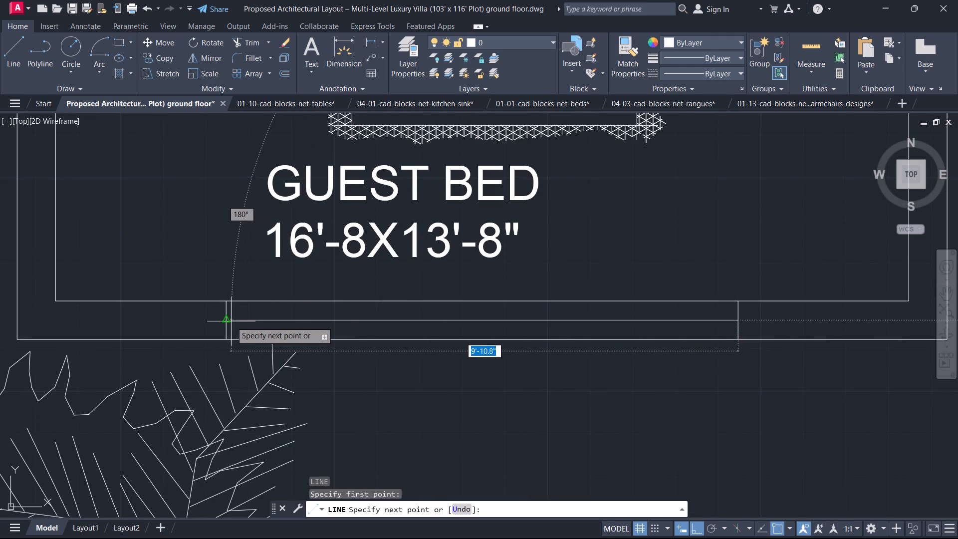
pyautogui.click(229, 320)
pyautogui.press('Escape')
# Offset the guest bedroom window's horizontal centre line 1" to both sides within the south wall.
pyautogui.press('o')
pyautogui.press('space')
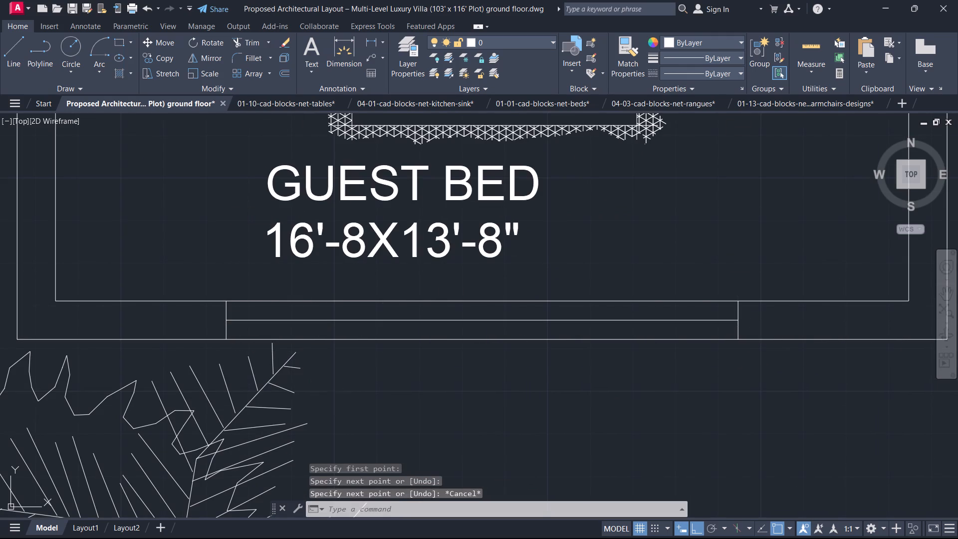
pyautogui.press('1')
pyautogui.press('Return')
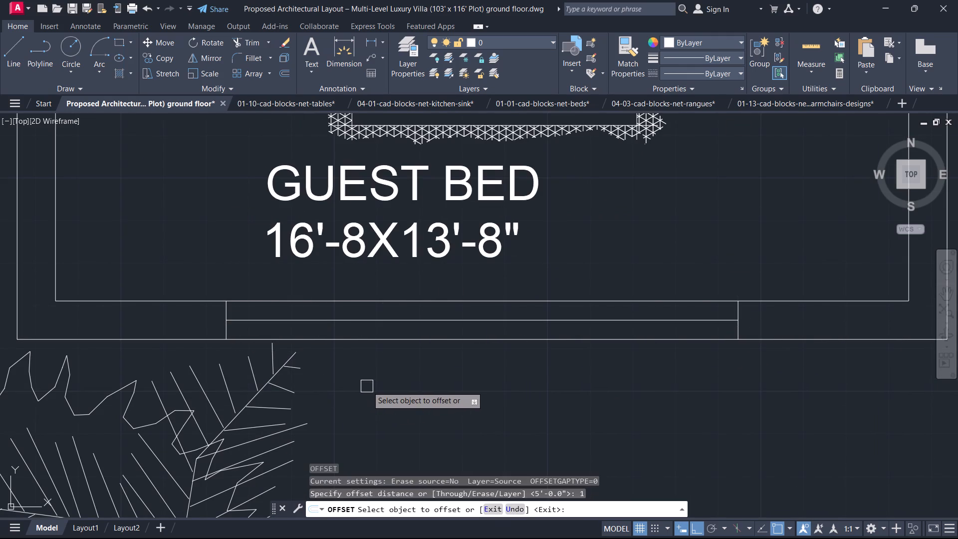
pyautogui.scroll(1, 368, 387)
pyautogui.click(424, 282)
pyautogui.click(421, 259)
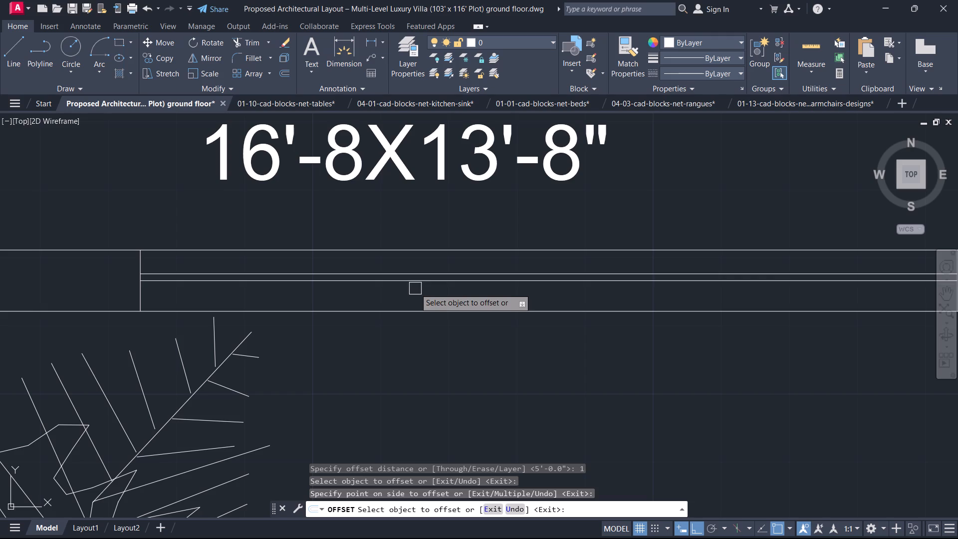
pyautogui.click(414, 284)
pyautogui.click(415, 311)
pyautogui.press('Escape')
# Erase the horizontal centre line between the guest bedroom window's two offset lines.
pyautogui.scroll(2, 421, 287)
pyautogui.click(426, 264)
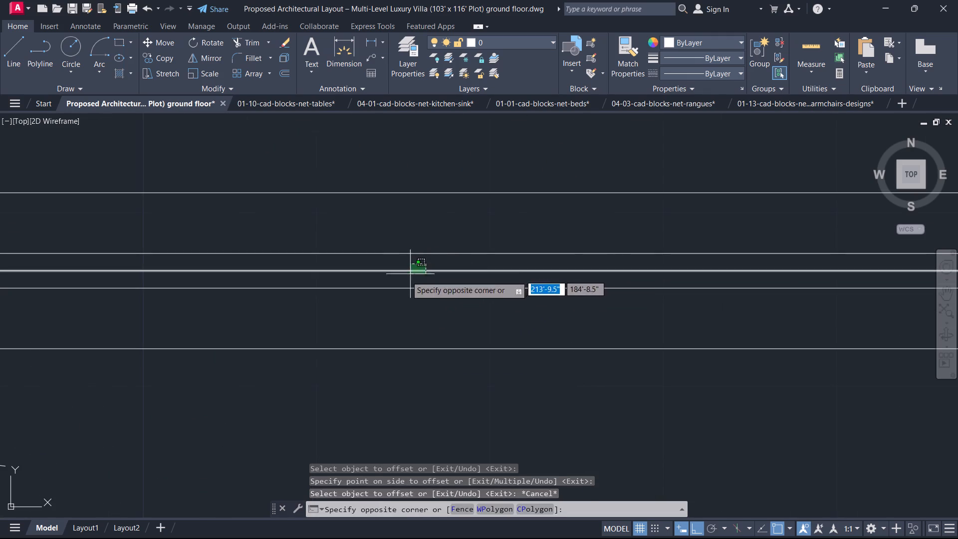
pyautogui.click(403, 278)
pyautogui.scroll(-1, 397, 312)
pyautogui.press('Delete')
# Fill the narrow strip between the guest bedroom window's two horizontal lines with a Solid hatch.
pyautogui.scroll(-2, 397, 331)
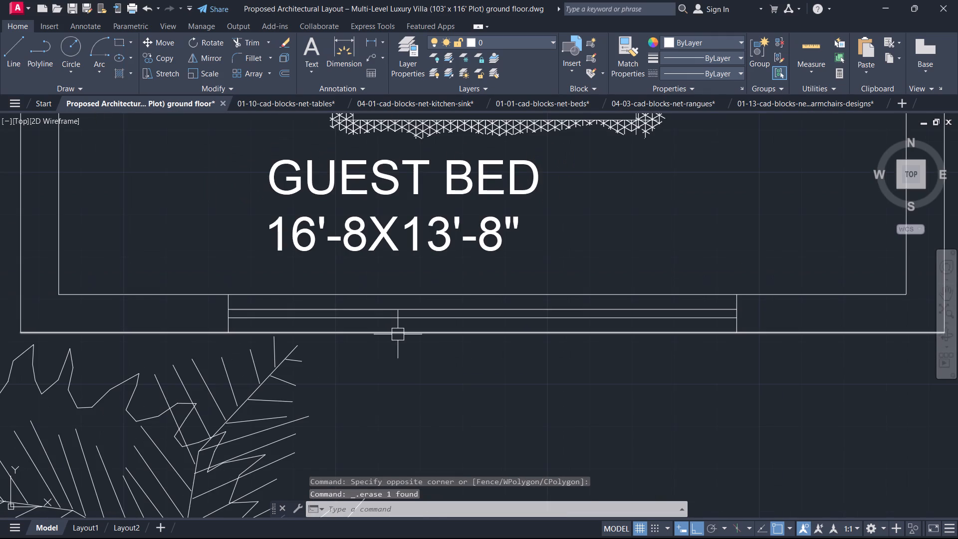
pyautogui.press('h')
pyautogui.press('space')
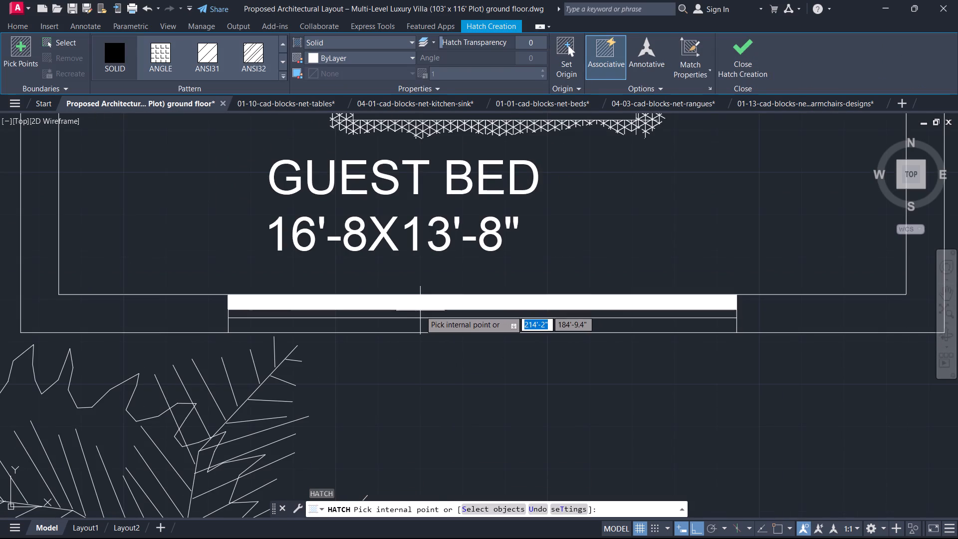
pyautogui.click(420, 312)
pyautogui.press('Escape')
# Draw a short horizontal line across the west wall of the 9'-3"X7' bath, behind the toilet.
pyautogui.scroll(-3, 417, 324)
pyautogui.moveTo(422, 350); pyautogui.dragTo(432, 379, button='middle')
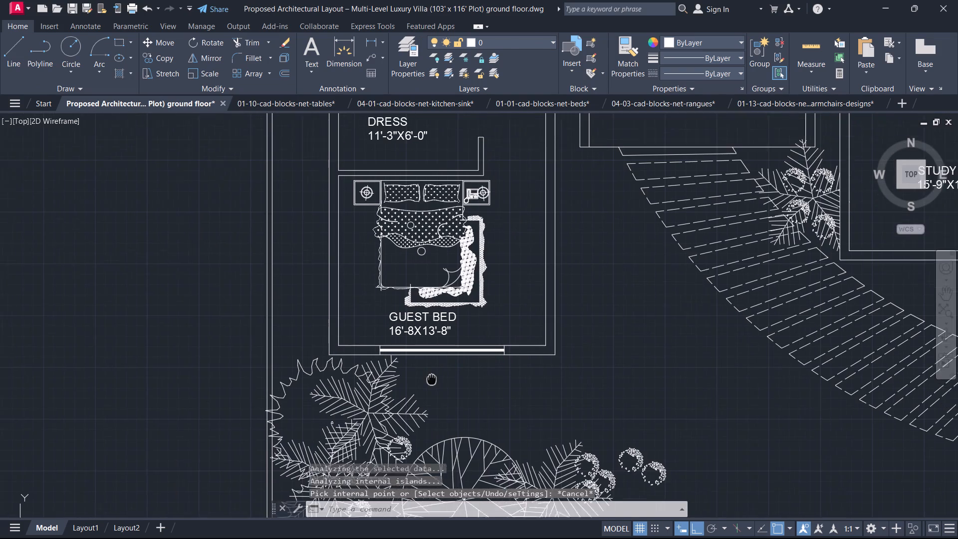
pyautogui.moveTo(432, 379); pyautogui.dragTo(433, 421, button='middle')
pyautogui.scroll(-2, 422, 318)
pyautogui.moveTo(422, 318); pyautogui.dragTo(447, 373, button='middle')
pyautogui.scroll(1, 439, 343)
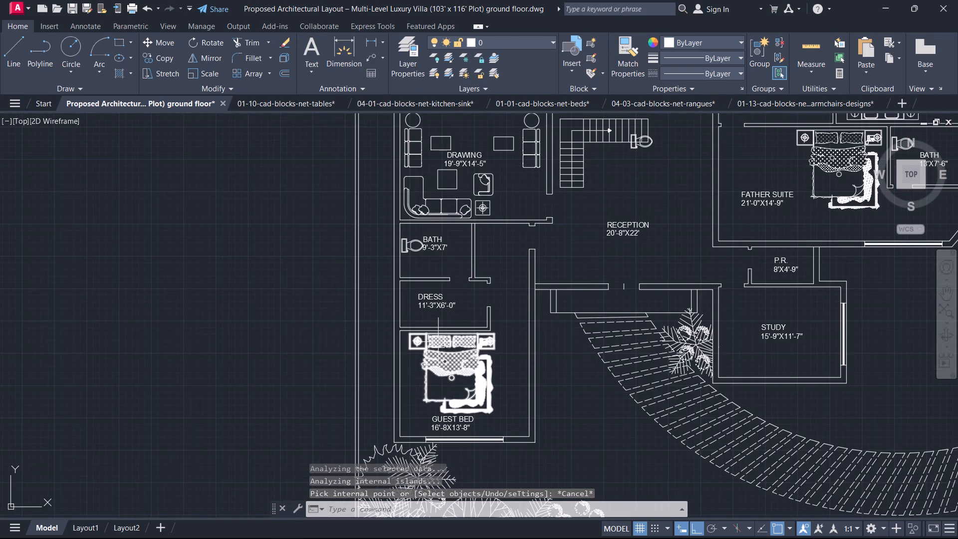
pyautogui.scroll(1, 418, 293)
pyautogui.moveTo(420, 288); pyautogui.dragTo(450, 351, button='middle')
pyautogui.scroll(1, 432, 316)
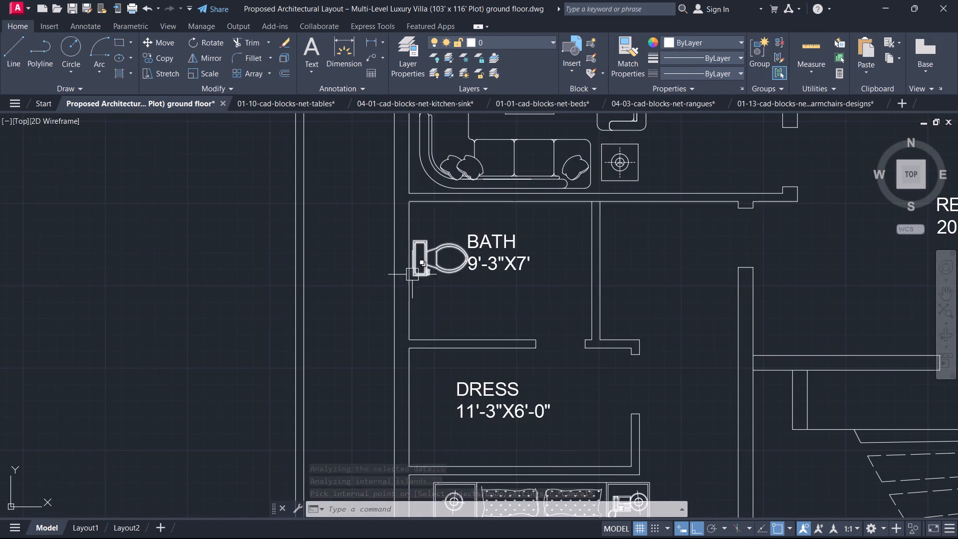
pyautogui.scroll(1, 411, 272)
pyautogui.moveTo(409, 268); pyautogui.dragTo(431, 300, button='middle')
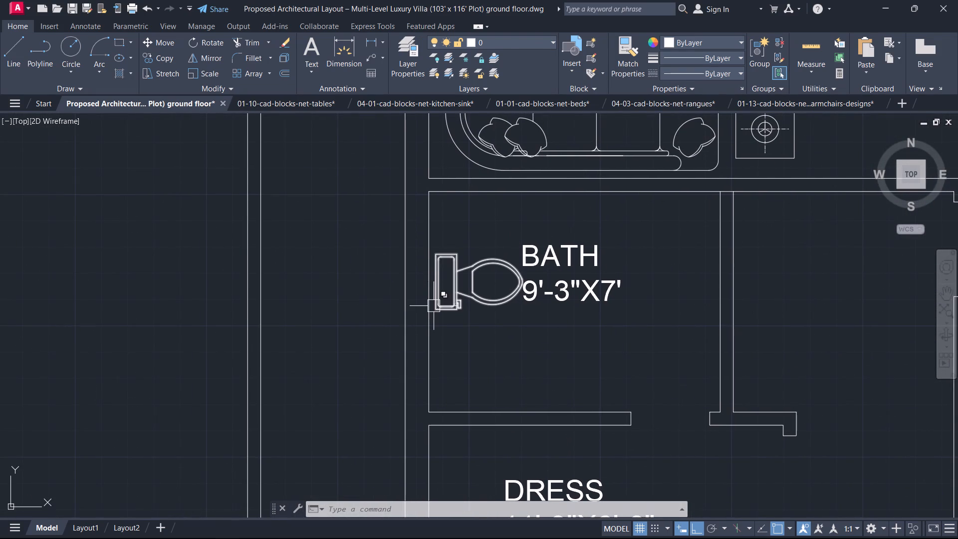
pyautogui.write('L')
pyautogui.press('space')
pyautogui.click(432, 295)
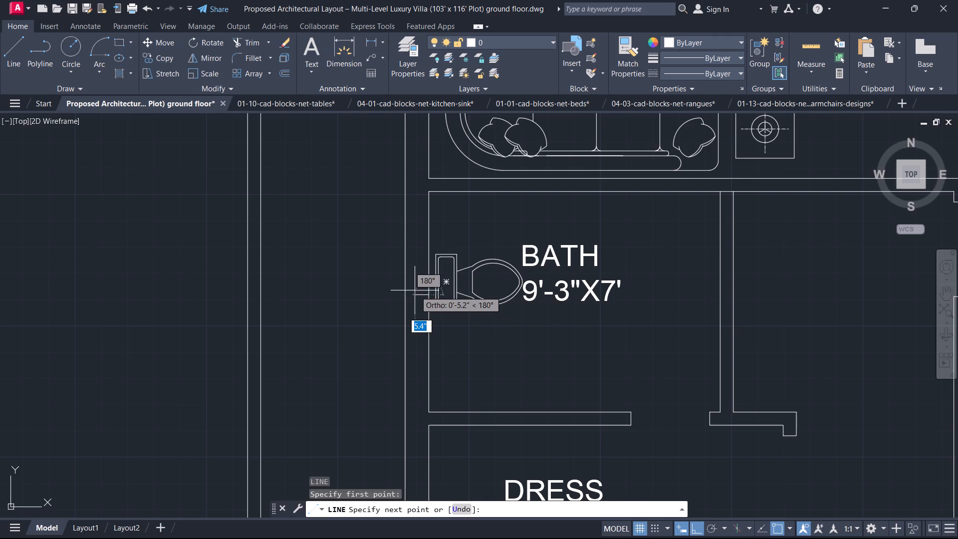
pyautogui.click(408, 289)
pyautogui.press('Escape')
# Offset the short line in the bath's west wall 1' to both sides as the window's end lines.
pyautogui.write('O')
pyautogui.press('space')
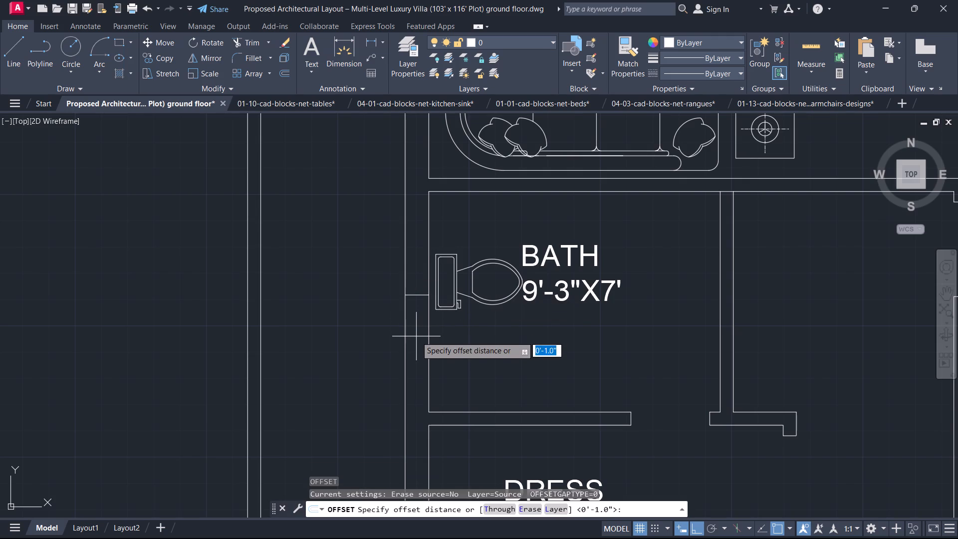
pyautogui.press('1')
pyautogui.press("'")
pyautogui.press('Return')
pyautogui.scroll(1, 420, 295)
pyautogui.click(419, 290)
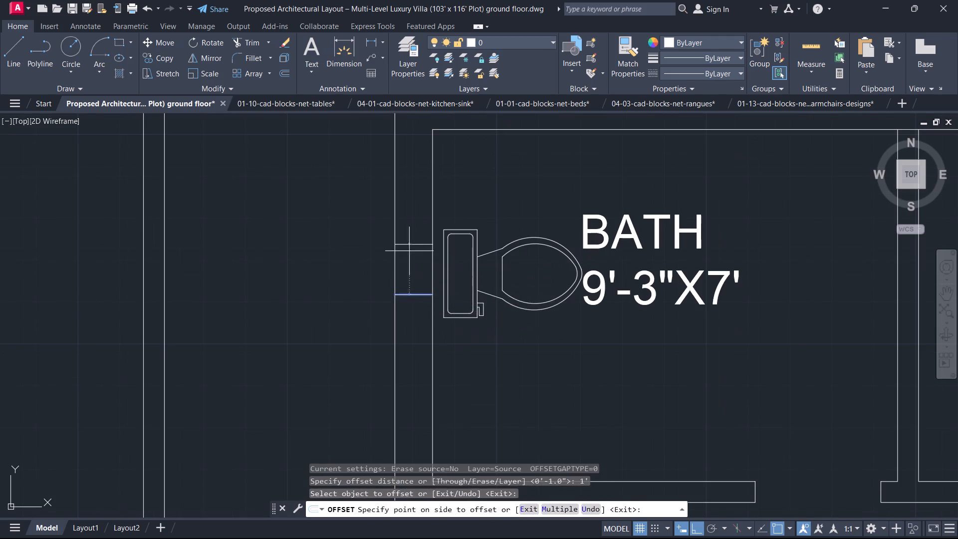
pyautogui.click(409, 251)
pyautogui.click(416, 291)
pyautogui.click(410, 317)
pyautogui.press('Escape')
# Erase the original middle line between the bath window's two end lines.
pyautogui.moveTo(409, 318); pyautogui.dragTo(409, 312)
pyautogui.click(405, 286)
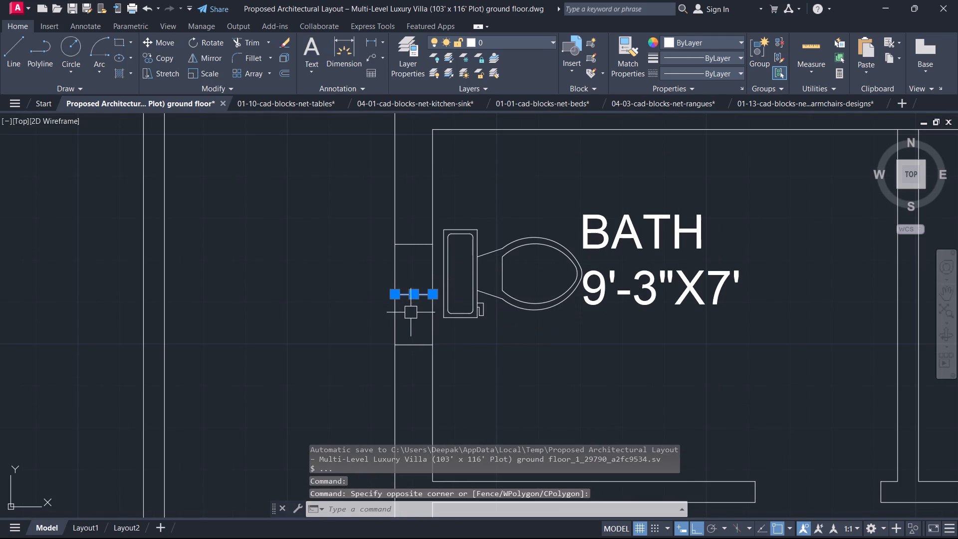
pyautogui.press('Delete')
# Draw a vertical centre line between the midpoints of the bath window's two end lines.
pyautogui.press('l')
pyautogui.press('space')
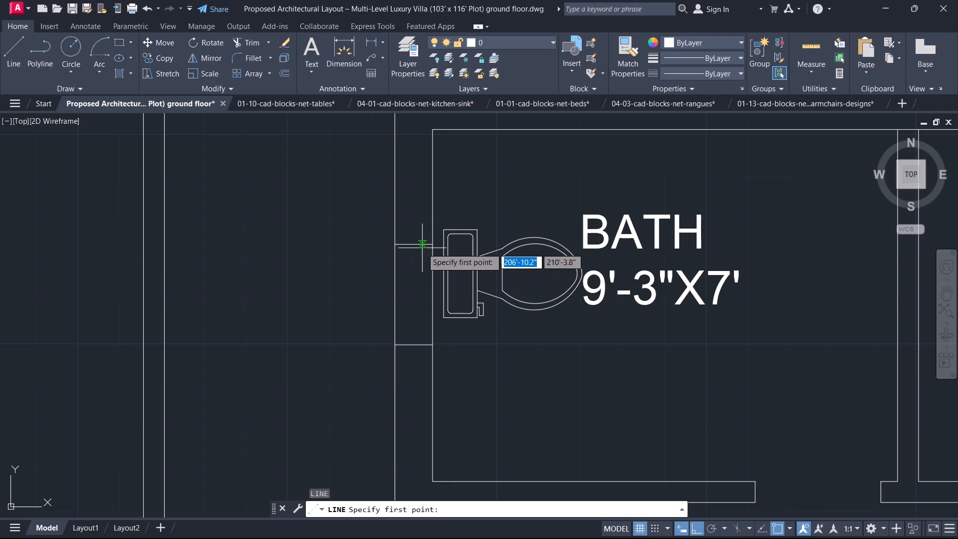
pyautogui.click(415, 244)
pyautogui.click(415, 343)
pyautogui.press('Escape')
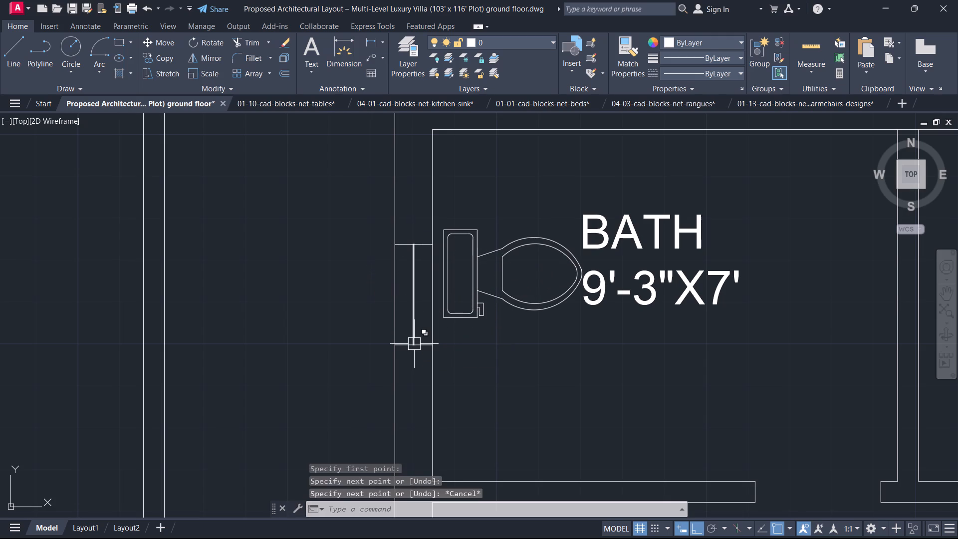
# Offset the bath window's vertical centre line 1" to both sides within the west wall.
pyautogui.write('O')
pyautogui.press('space')
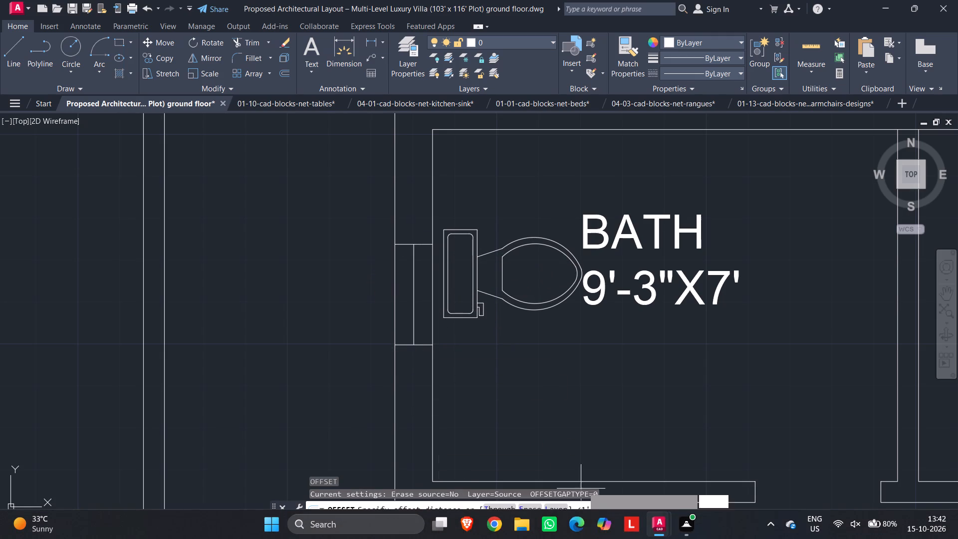
pyautogui.press('1')
pyautogui.press('Return')
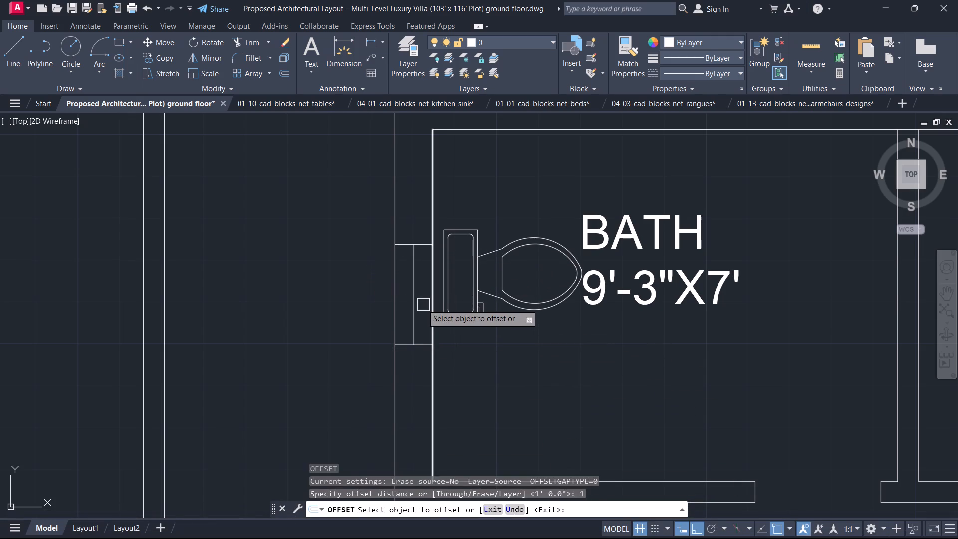
pyautogui.click(418, 304)
pyautogui.click(402, 299)
pyautogui.scroll(1, 420, 308)
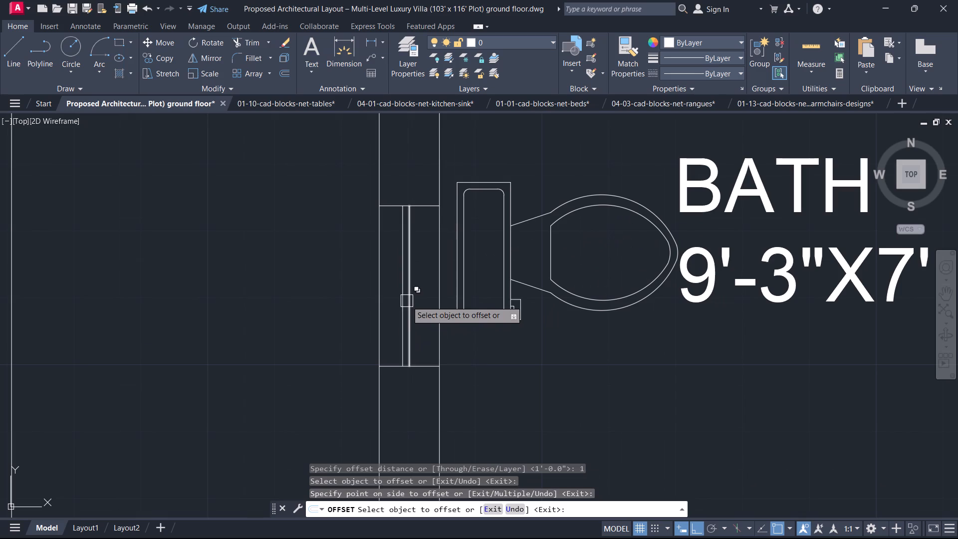
pyautogui.doubleClick(413, 303)
pyautogui.press('Escape')
pyautogui.scroll(1, 422, 306)
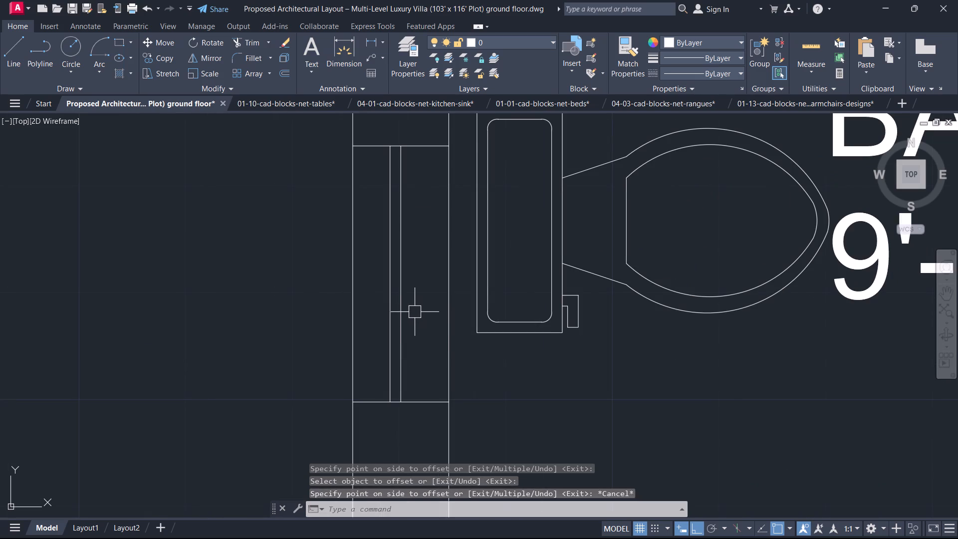
pyautogui.press('space')
pyautogui.press('space')
pyautogui.click(404, 312)
pyautogui.click(422, 315)
pyautogui.press('Escape')
# Erase the vertical centre line between the bath window's two offset lines.
pyautogui.scroll(2, 413, 315)
pyautogui.click(397, 311)
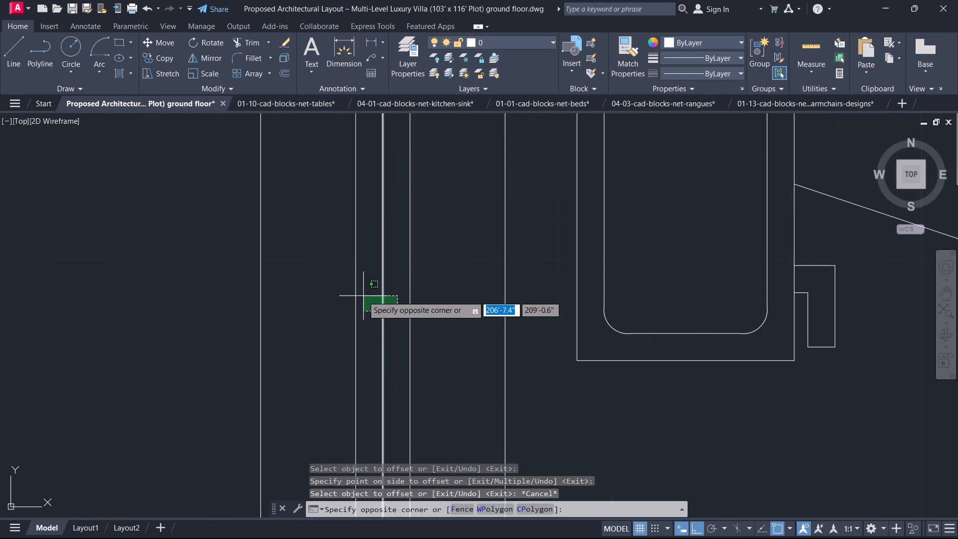
pyautogui.click(363, 296)
pyautogui.press('Delete')
# Fill the narrow strip between the bath window's two vertical lines with a Solid hatch.
pyautogui.scroll(-2, 404, 372)
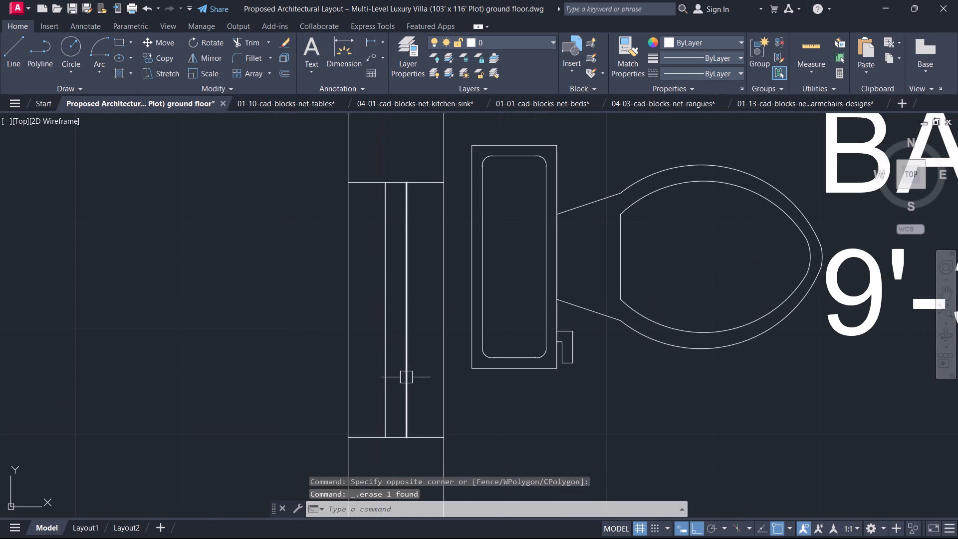
pyautogui.write('H')
pyautogui.press('space')
pyautogui.click(402, 324)
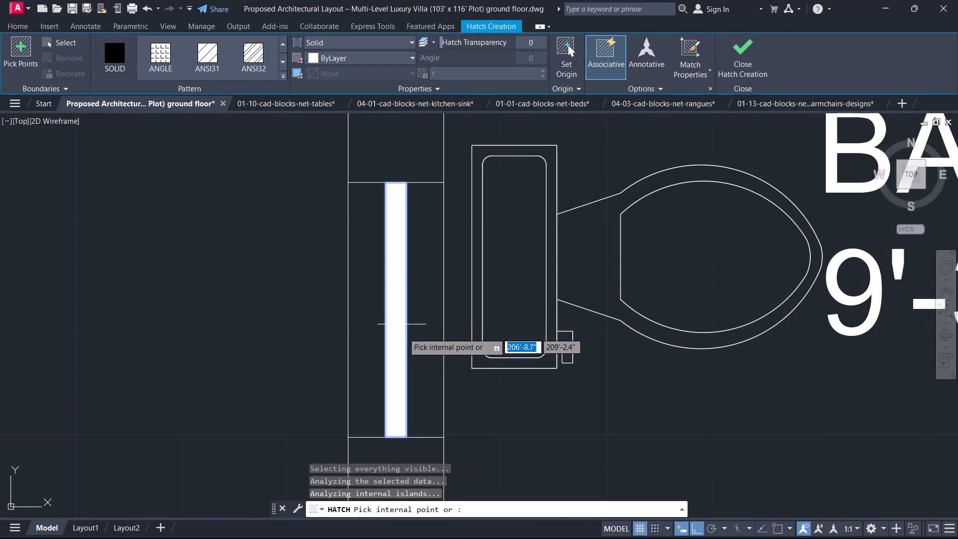
pyautogui.press('Escape')
pyautogui.scroll(-5, 410, 347)
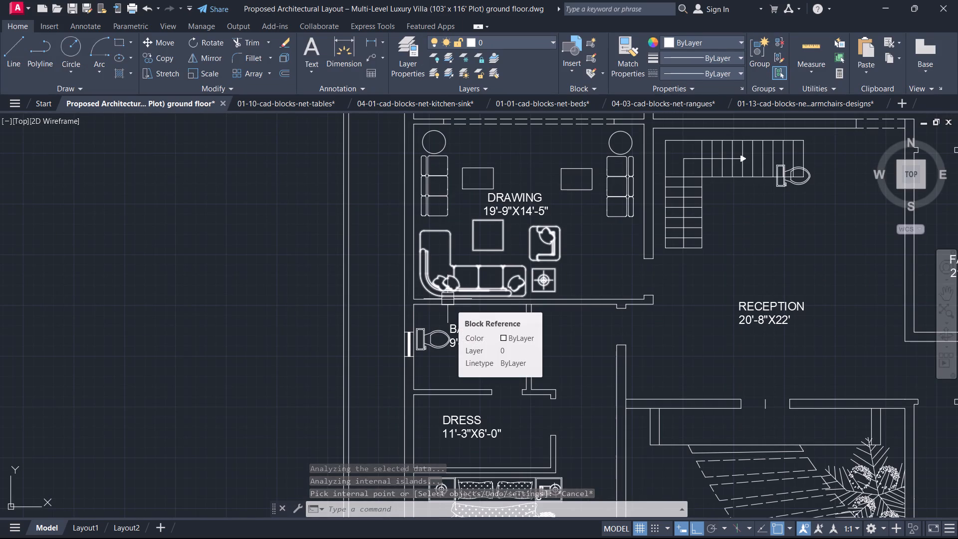
# Draw a short horizontal line across the west wall beside the drawing room, between the wall's two faces.
pyautogui.moveTo(421, 268); pyautogui.dragTo(423, 375, button='middle')
pyautogui.press('l')
pyautogui.press('space')
pyautogui.scroll(1, 416, 317)
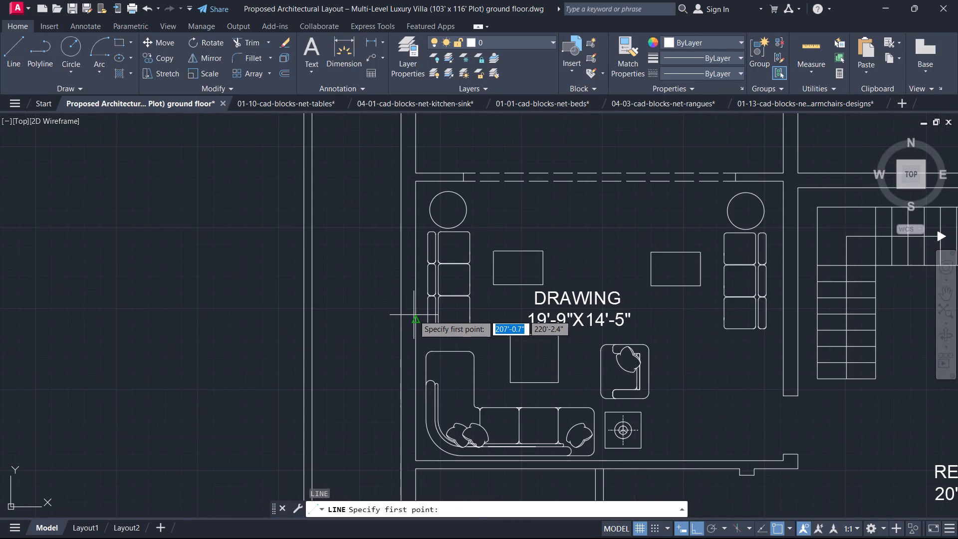
pyautogui.click(414, 315)
pyautogui.click(403, 321)
pyautogui.press('Escape')
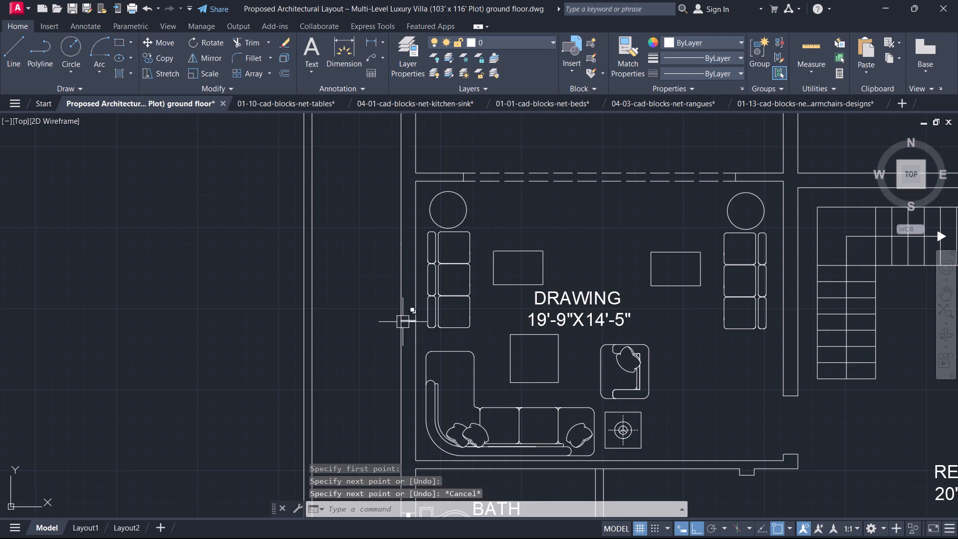
# Offset the short line across the drawing room's west wall 4' both upward and downward for the window ends.
pyautogui.write('O')
pyautogui.press('space')
pyautogui.write("4'")
pyautogui.press('Return')
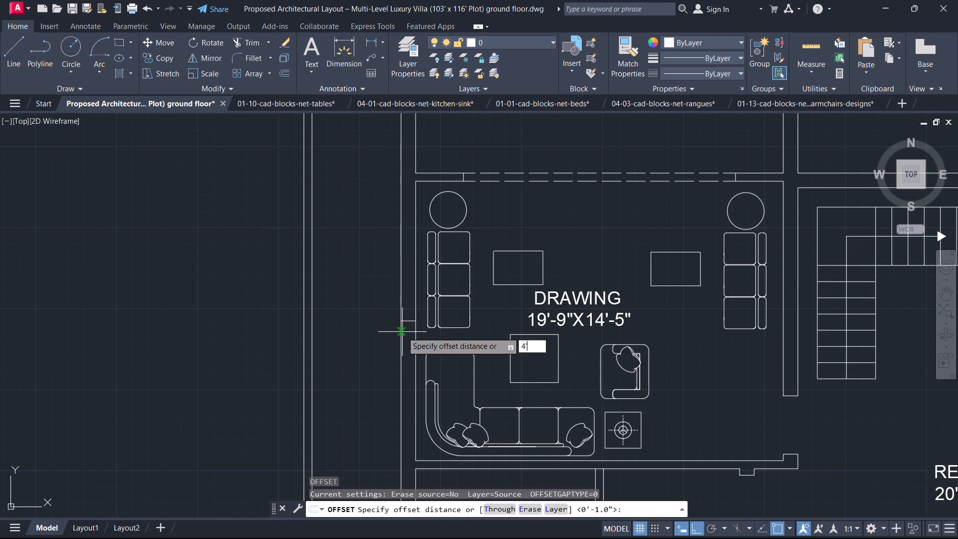
pyautogui.scroll(1, 390, 311)
pyautogui.click(422, 328)
pyautogui.click(420, 300)
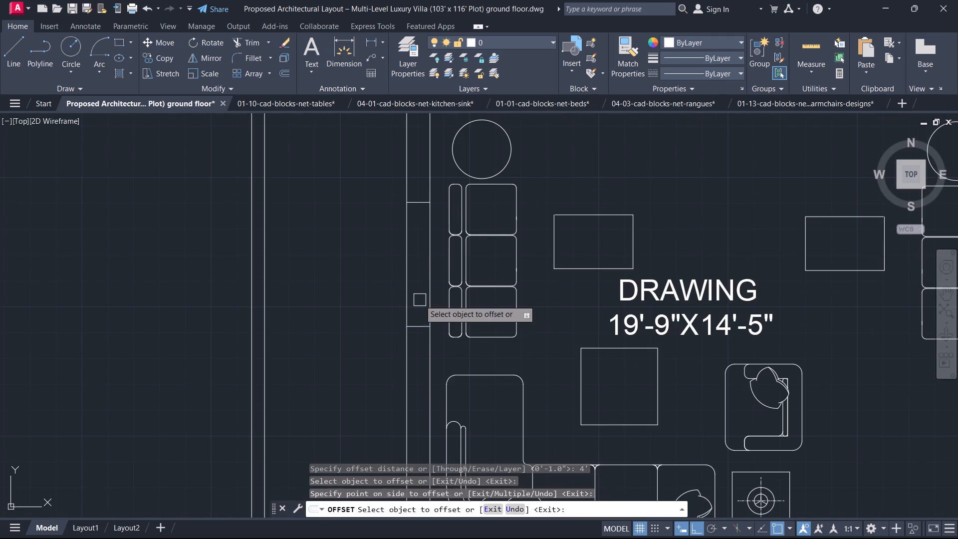
pyautogui.click(419, 324)
pyautogui.click(412, 369)
pyautogui.press('Escape')
# Erase the middle cross line between the drawing room window's two end lines.
pyautogui.click(418, 336)
pyautogui.click(414, 319)
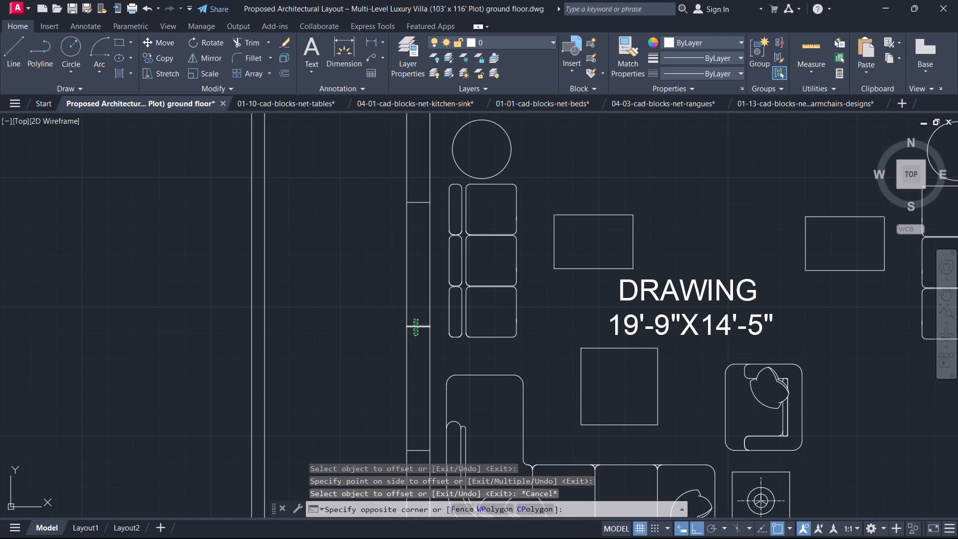
pyautogui.press('Delete')
# Draw a vertical centre line between the midpoints of the drawing room window's two end lines.
pyautogui.write('L')
pyautogui.press('space')
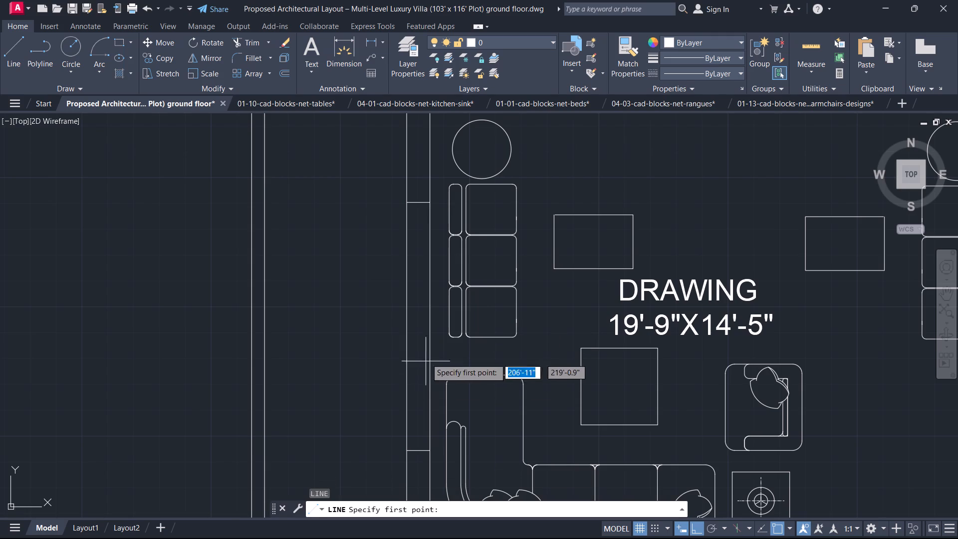
pyautogui.click(420, 201)
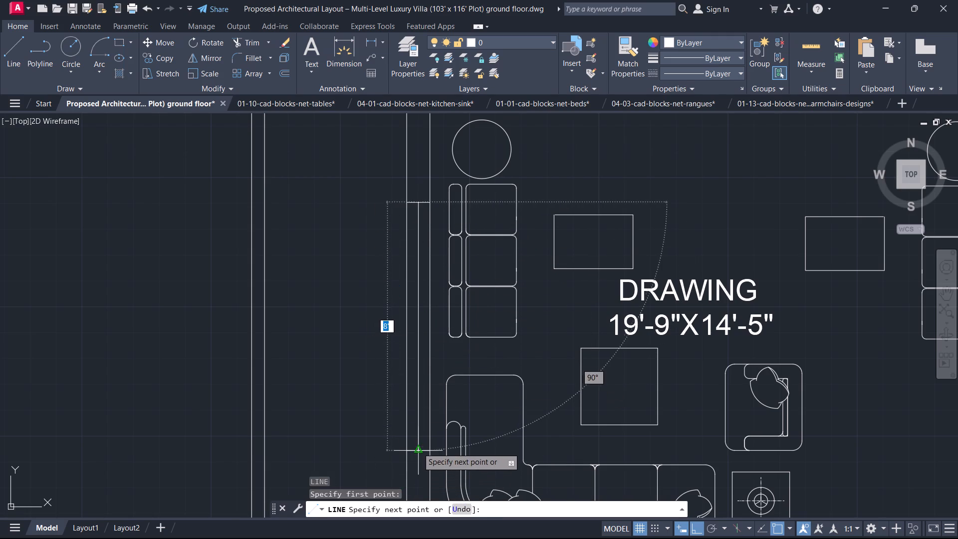
pyautogui.click(419, 449)
pyautogui.press('Escape')
# Offset the drawing room window's vertical centre line 1" to both sides within the west wall.
pyautogui.write('O')
pyautogui.press('space')
pyautogui.press('1')
pyautogui.press('Return')
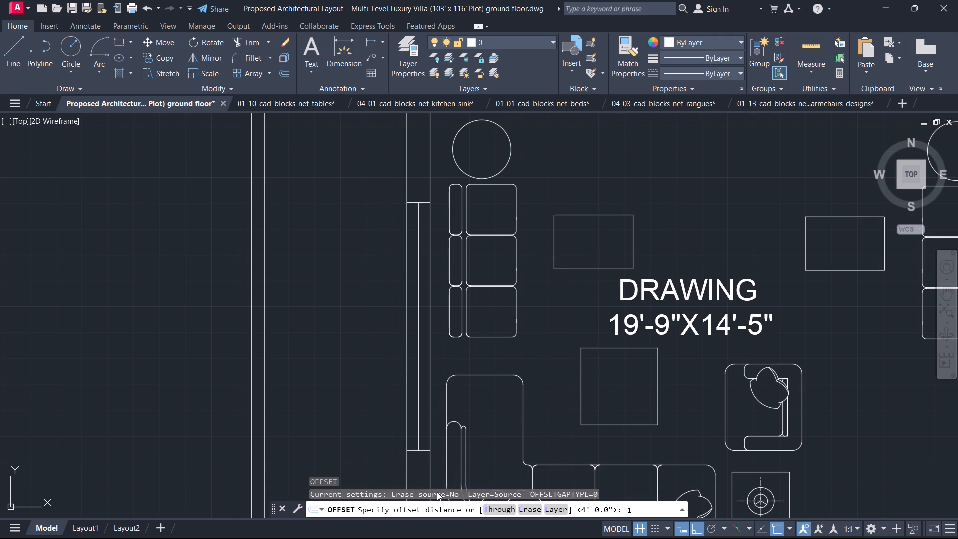
pyautogui.scroll(3, 438, 487)
pyautogui.click(395, 371)
pyautogui.click(377, 365)
pyautogui.click(393, 376)
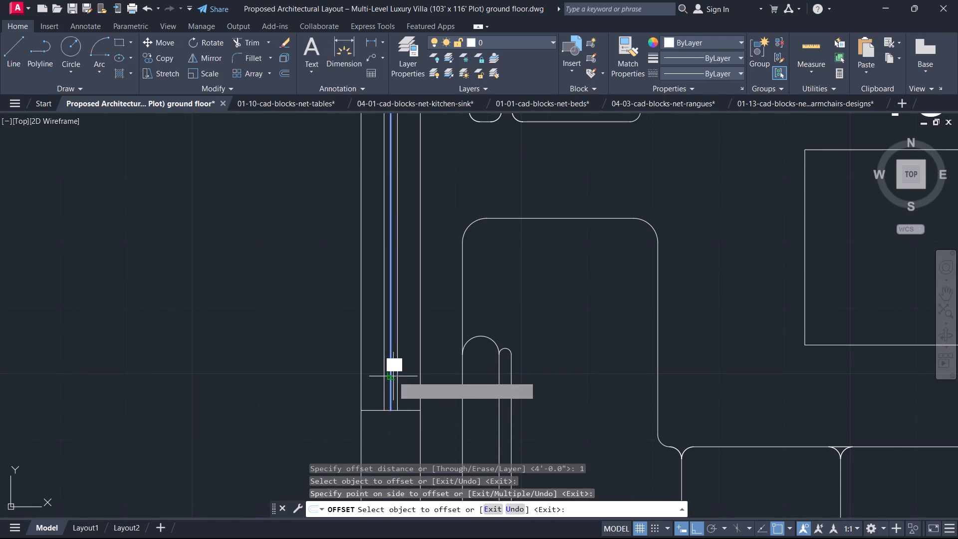
pyautogui.click(407, 379)
pyautogui.press('Escape')
# Erase the vertical centre line between the drawing room window's two offset lines.
pyautogui.scroll(3, 397, 378)
pyautogui.click(390, 376)
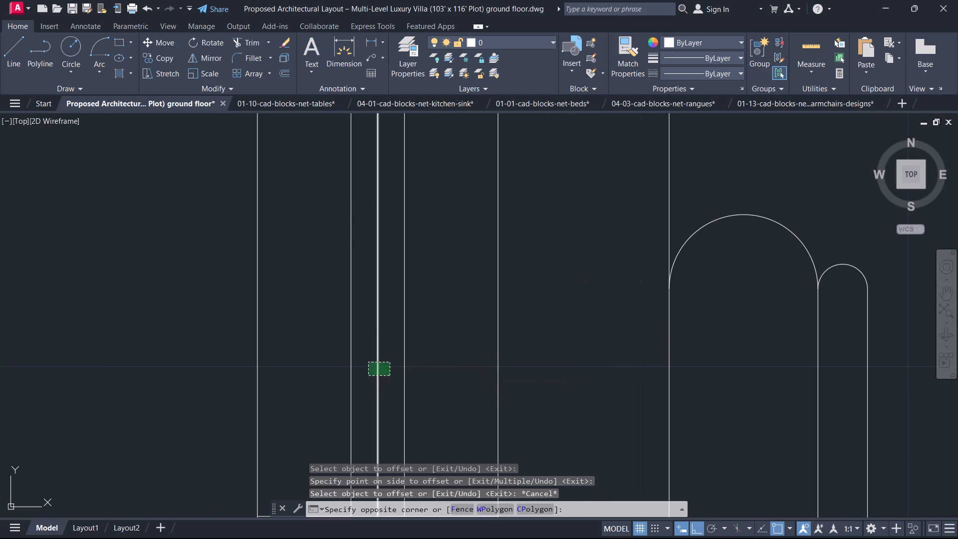
pyautogui.click(368, 362)
pyautogui.press('Delete')
# Fill the narrow strip between the drawing room window's two vertical lines with a Solid hatch.
pyautogui.scroll(-4, 370, 366)
pyautogui.moveTo(370, 366); pyautogui.dragTo(403, 509, button='middle')
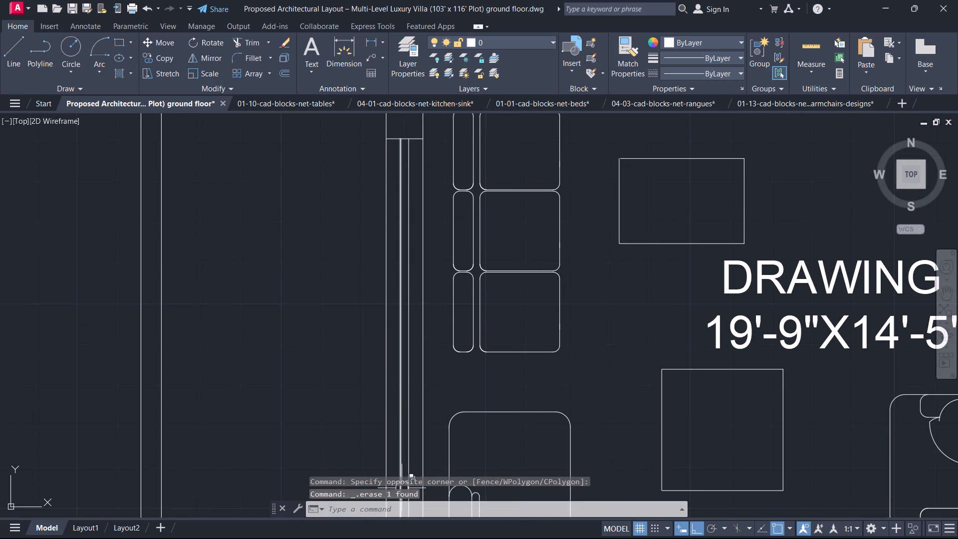
pyautogui.write('H')
pyautogui.press('space')
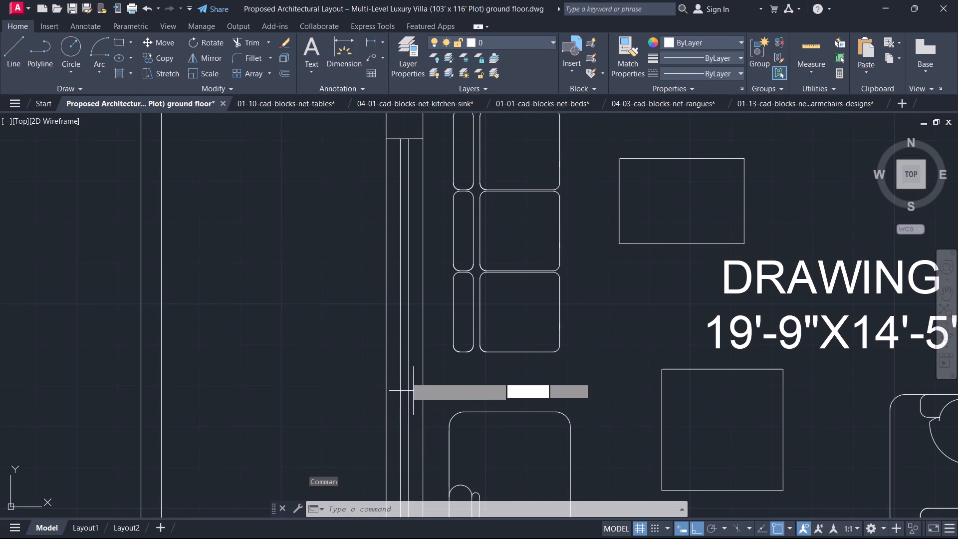
pyautogui.click(405, 366)
pyautogui.press('Escape')
# Draw a short horizontal line across the west wall beside the dining room, near the table's end chair.
pyautogui.scroll(-4, 409, 385)
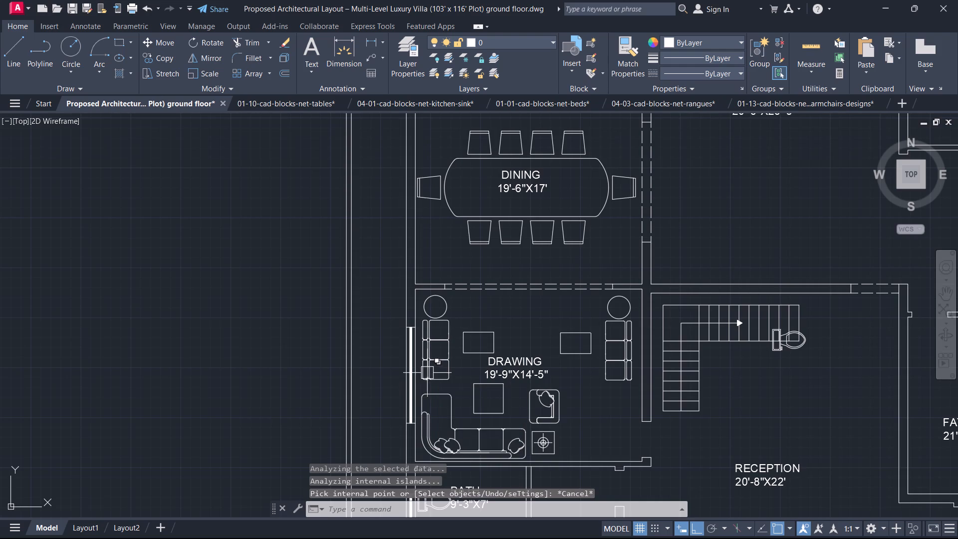
pyautogui.scroll(-2, 421, 365)
pyautogui.moveTo(421, 362); pyautogui.dragTo(456, 456, button='middle')
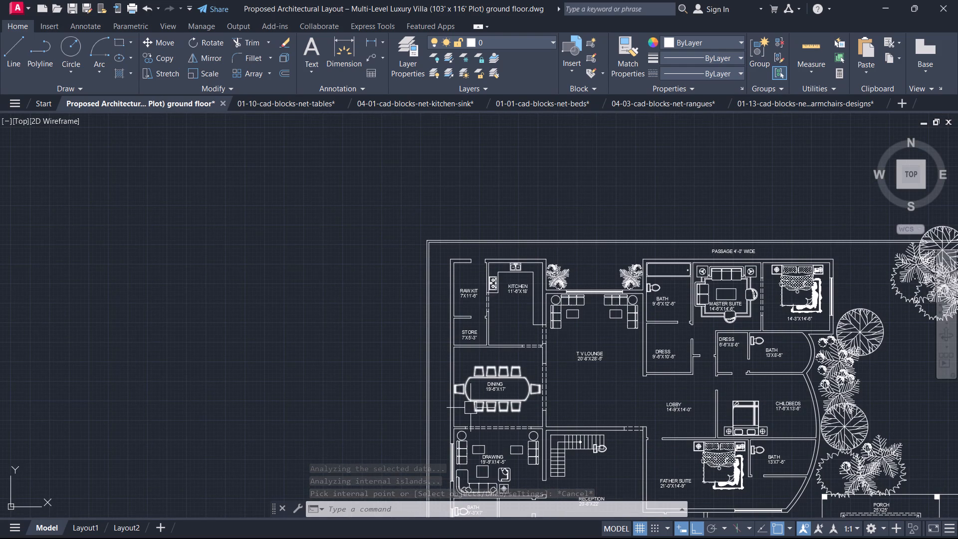
pyautogui.moveTo(498, 395); pyautogui.dragTo(500, 366, button='middle')
pyautogui.scroll(1, 497, 392)
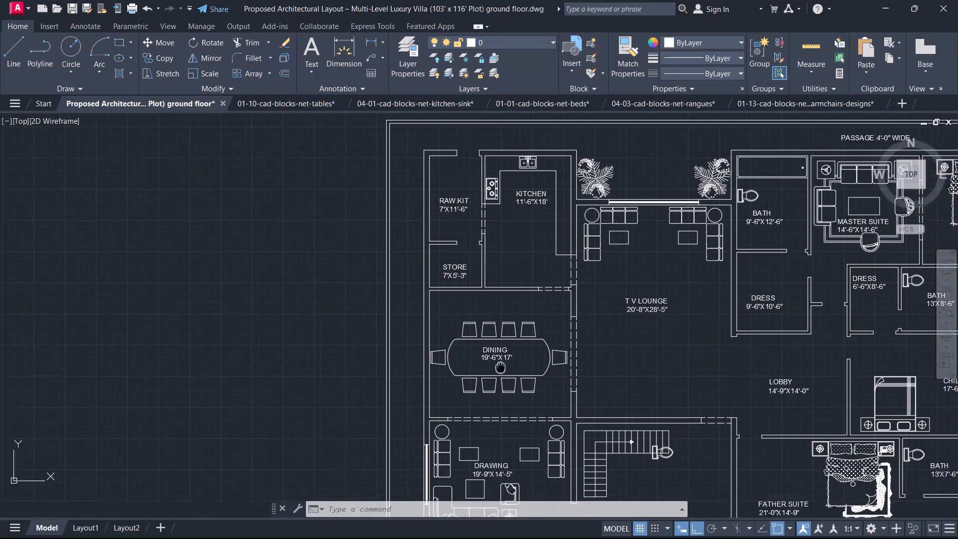
pyautogui.moveTo(500, 366); pyautogui.dragTo(529, 331, button='middle')
pyautogui.scroll(1, 552, 334)
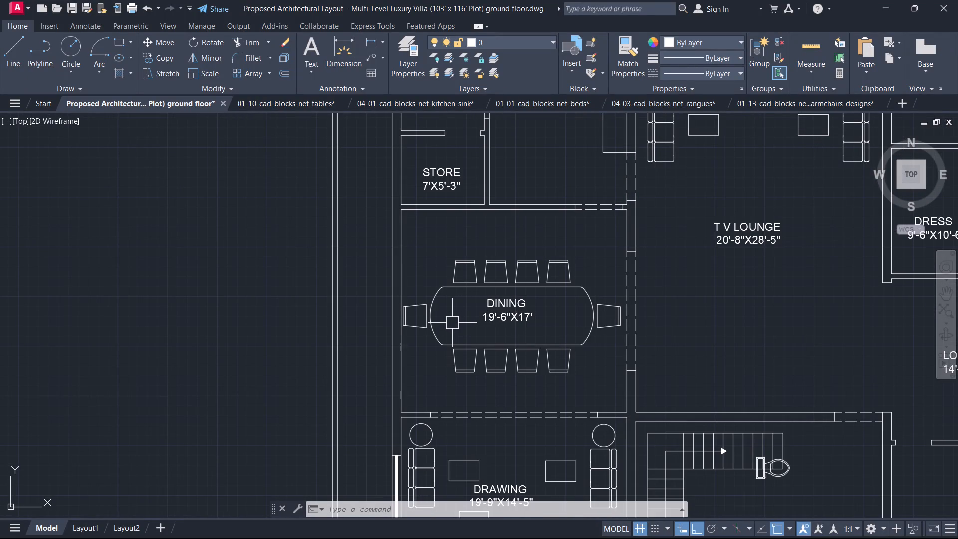
pyautogui.press('l')
pyautogui.press('space')
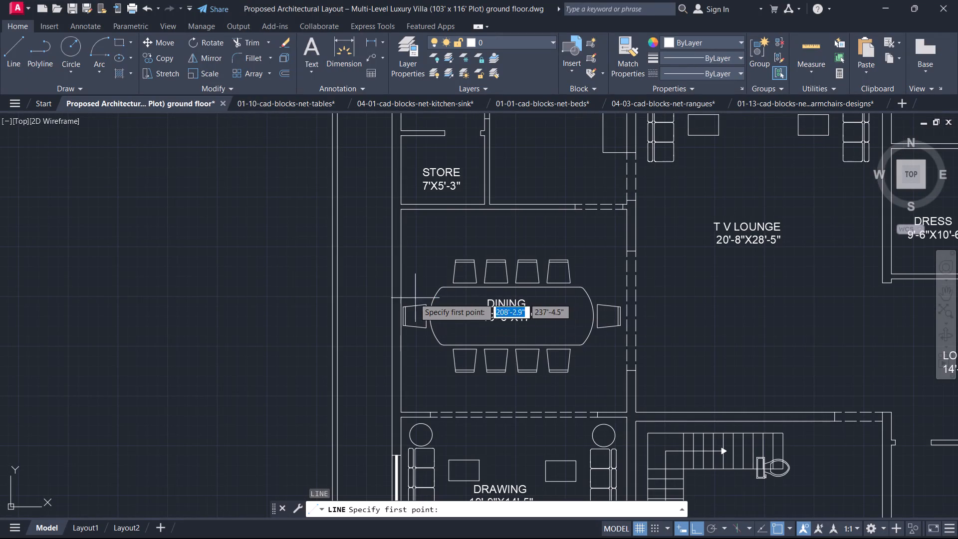
pyautogui.scroll(2, 403, 313)
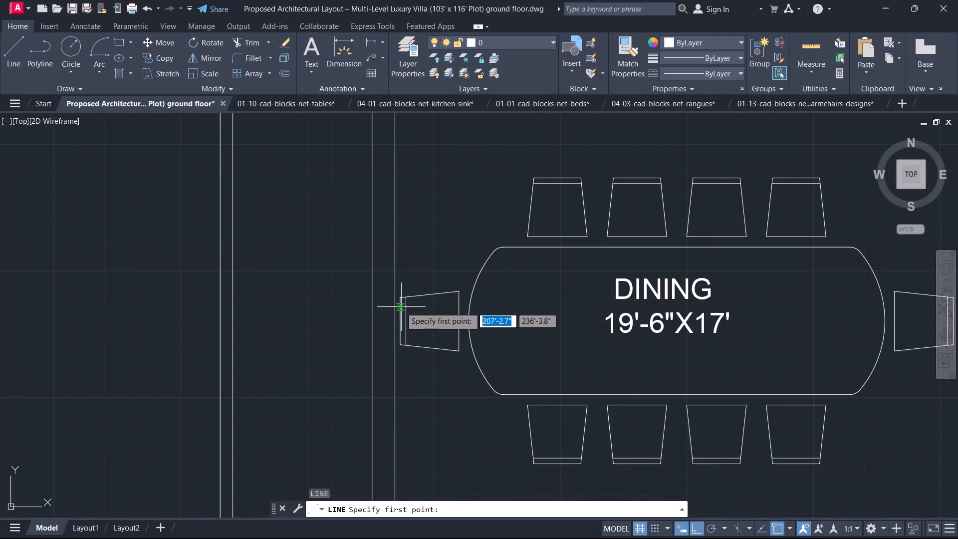
pyautogui.click(395, 304)
pyautogui.click(363, 304)
pyautogui.press('Escape')
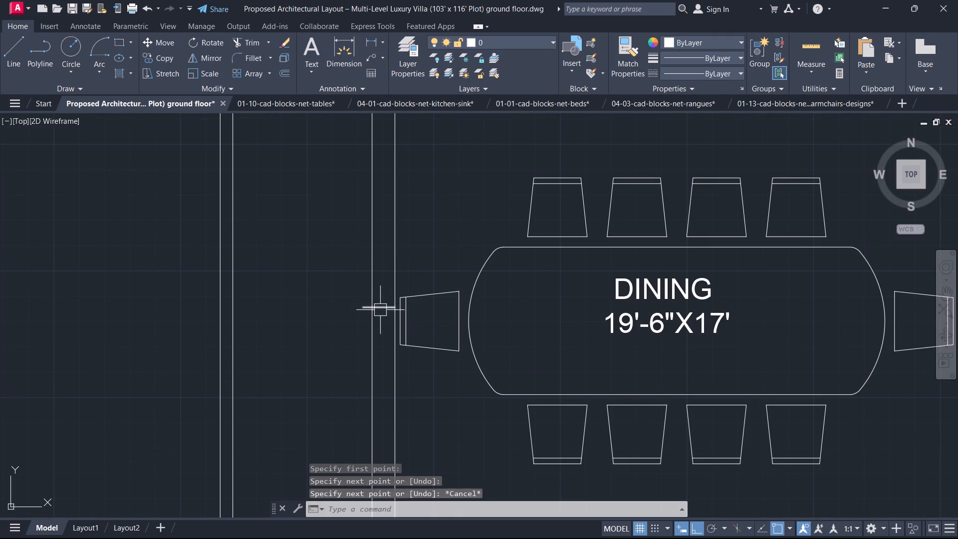
# Trim the part of the dining room cross line that extends beyond the west wall's outer face.
pyautogui.write('TR')
pyautogui.press('space')
pyautogui.scroll(1, 369, 314)
pyautogui.click(361, 304)
pyautogui.press('Escape')
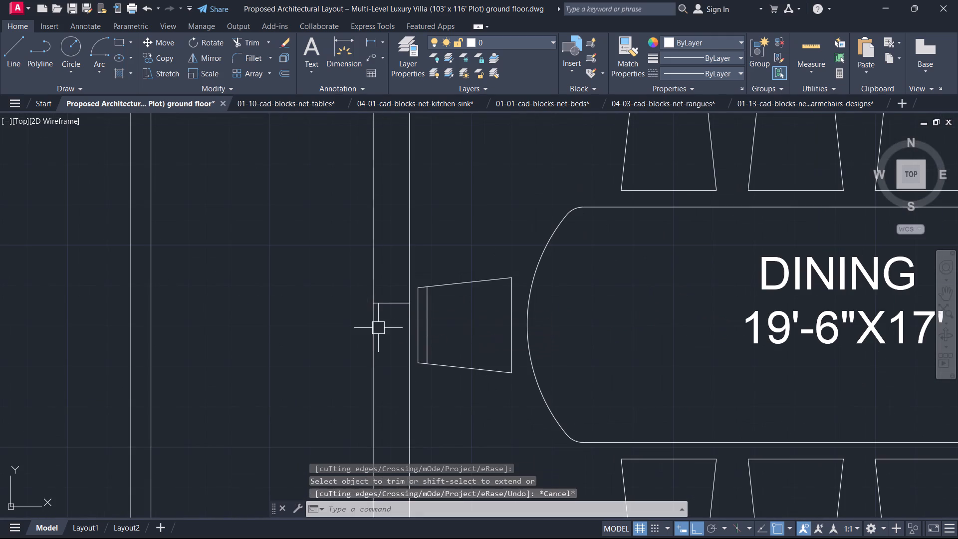
# Offset the dining room's wall cross line 5' both upward and downward for the window ends.
pyautogui.write('O')
pyautogui.press('space')
pyautogui.press('5')
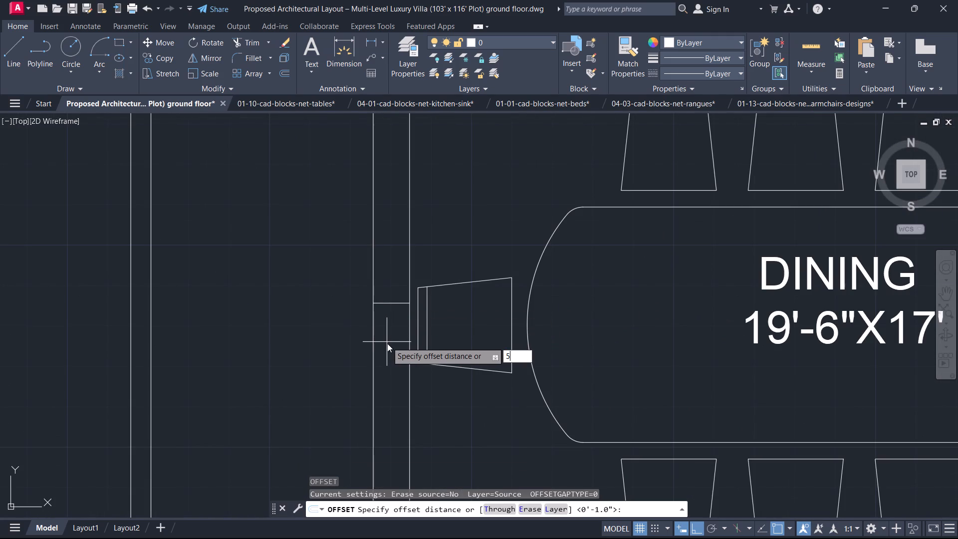
pyautogui.press("'")
pyautogui.press('Return')
pyautogui.click(398, 305)
pyautogui.click(392, 277)
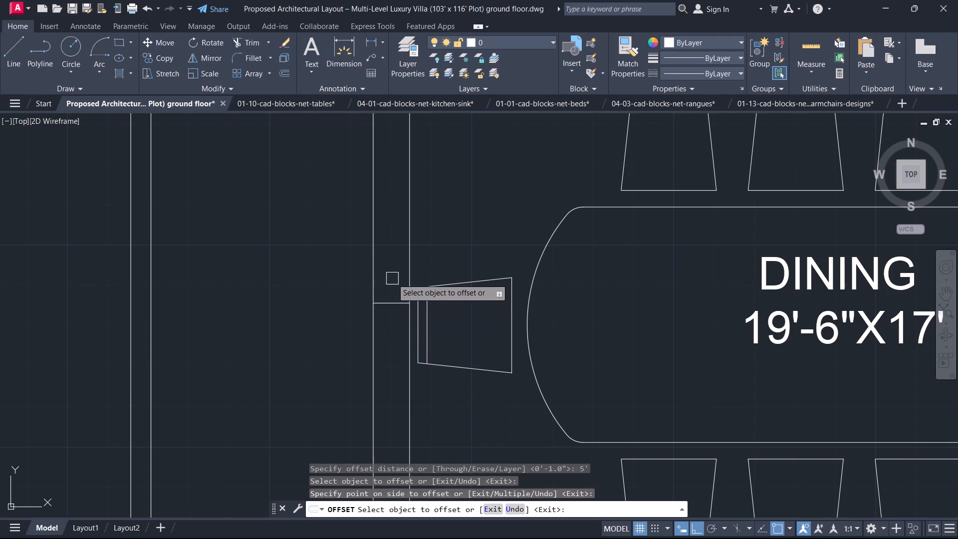
pyautogui.click(395, 304)
pyautogui.click(392, 341)
pyautogui.press('Escape')
# Erase the middle cross line between the dining room window's two end lines.
pyautogui.scroll(1, 392, 342)
pyautogui.moveTo(392, 342); pyautogui.dragTo(456, 285, button='middle')
pyautogui.scroll(-1, 392, 342)
pyautogui.scroll(-2, 456, 285)
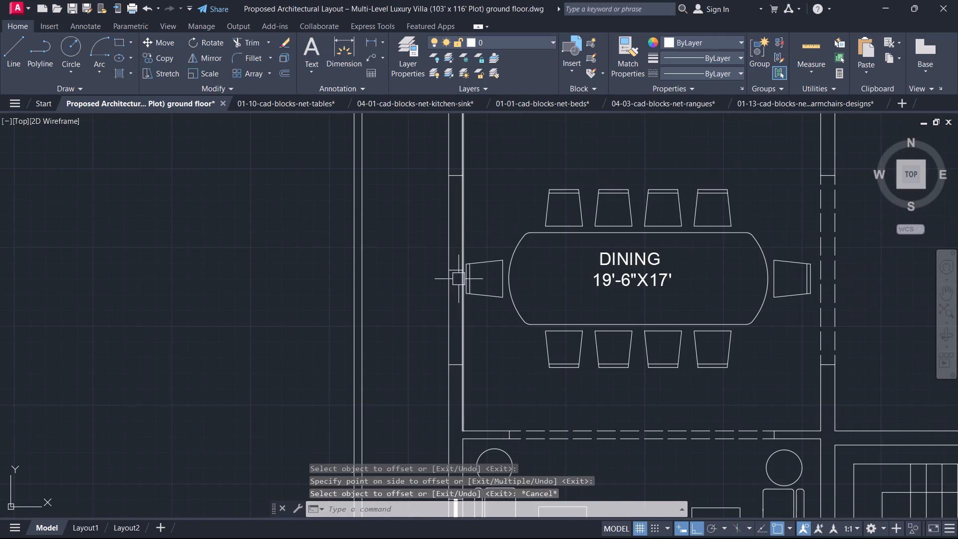
pyautogui.scroll(2, 457, 274)
pyautogui.click(451, 261)
pyautogui.press('Escape')
pyautogui.scroll(-1, 452, 320)
pyautogui.scroll(2, 450, 288)
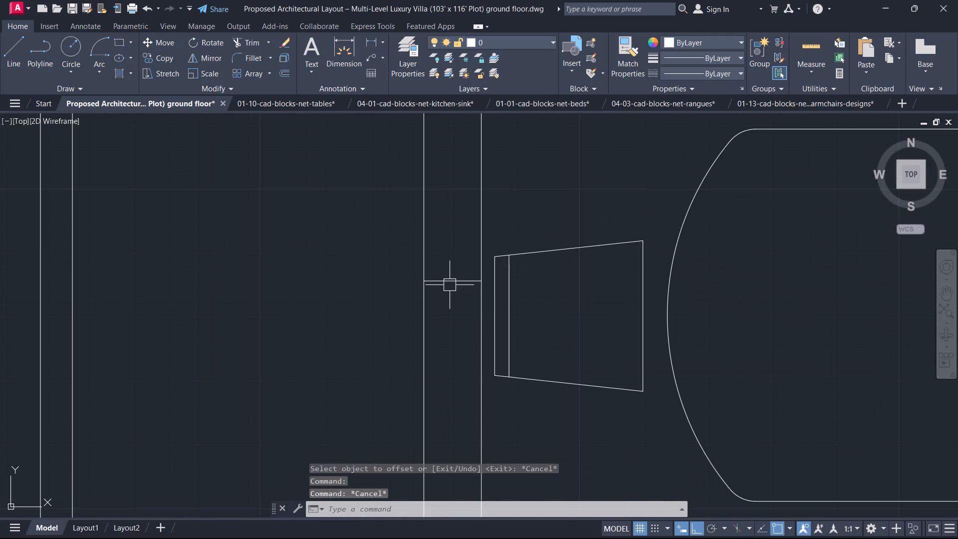
pyautogui.click(450, 284)
pyautogui.press('Delete')
# Draw a vertical centre line between the midpoints of the dining room window's two end lines.
pyautogui.scroll(-3, 456, 336)
pyautogui.moveTo(456, 336); pyautogui.dragTo(487, 308, button='middle')
pyautogui.press('l')
pyautogui.press('space')
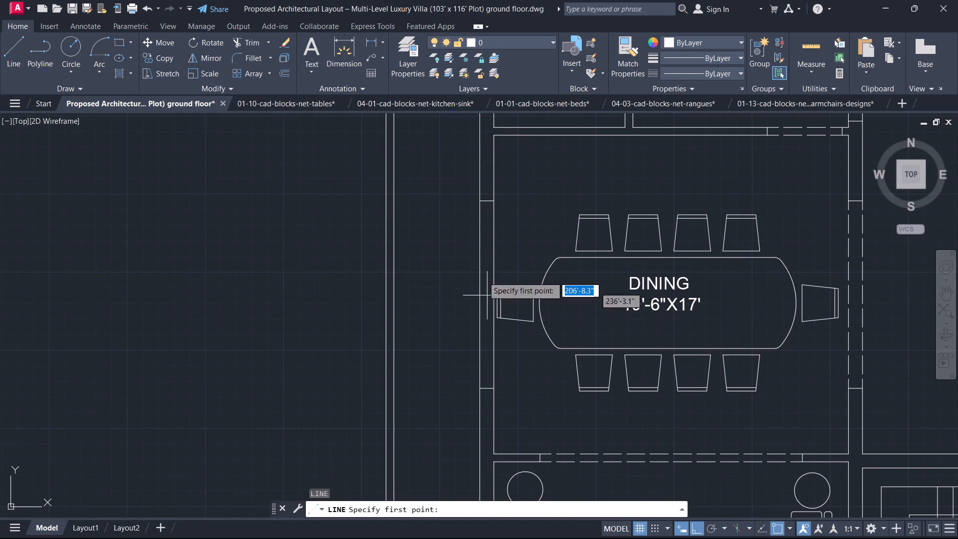
pyautogui.click(485, 203)
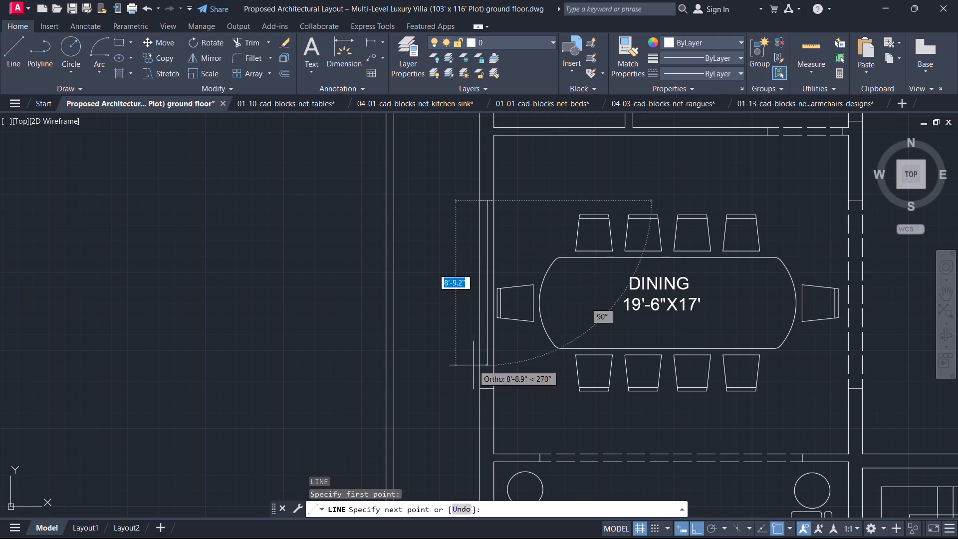
pyautogui.click(487, 392)
pyautogui.press('Escape')
# Offset the dining room window's vertical centre line 1" to both sides within the west wall.
pyautogui.scroll(1, 483, 340)
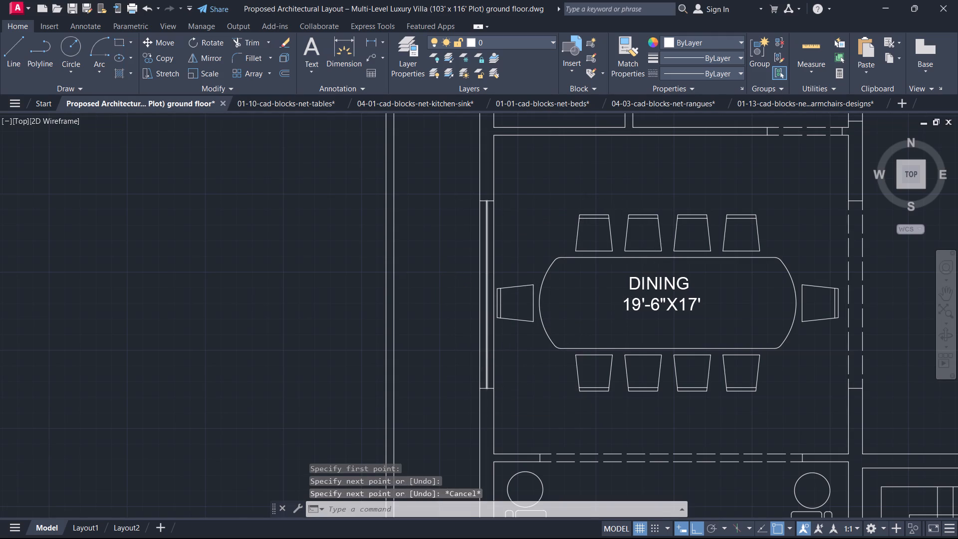
pyautogui.write('O')
pyautogui.press('space')
pyautogui.press('1')
pyautogui.press('Return')
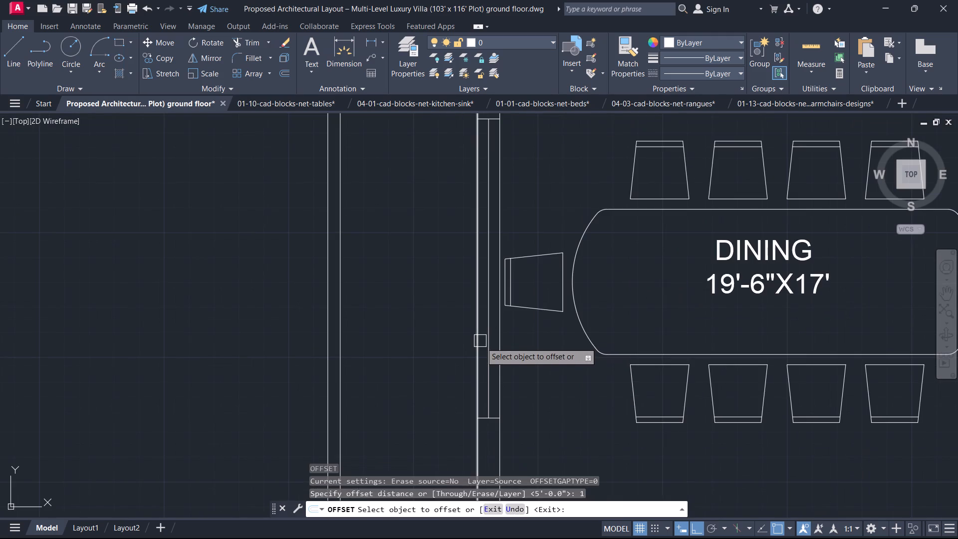
pyautogui.scroll(1, 485, 348)
pyautogui.click(490, 352)
pyautogui.click(479, 346)
pyautogui.scroll(2, 489, 358)
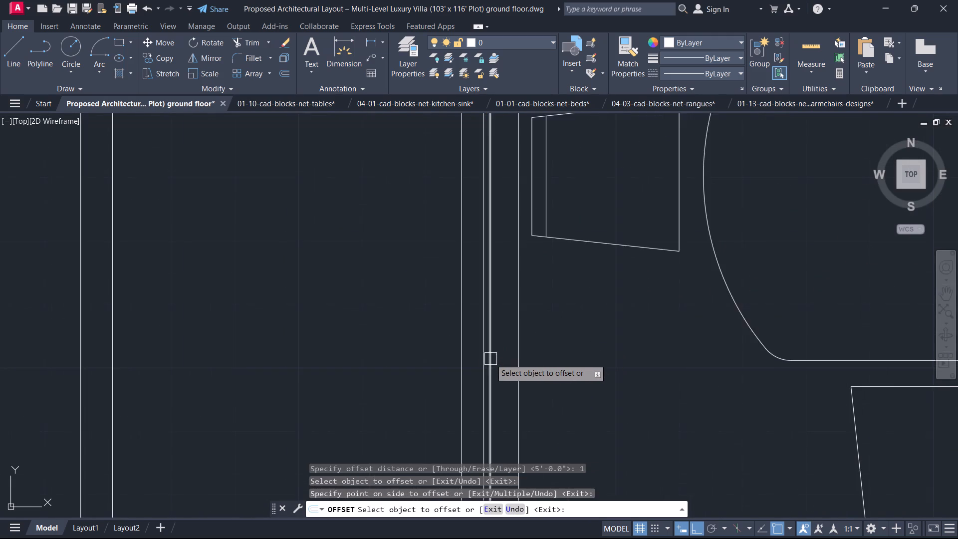
pyautogui.click(490, 359)
pyautogui.click(508, 362)
pyautogui.press('Escape')
# Erase the vertical centre line between the dining room window's two offset lines.
pyautogui.click(489, 350)
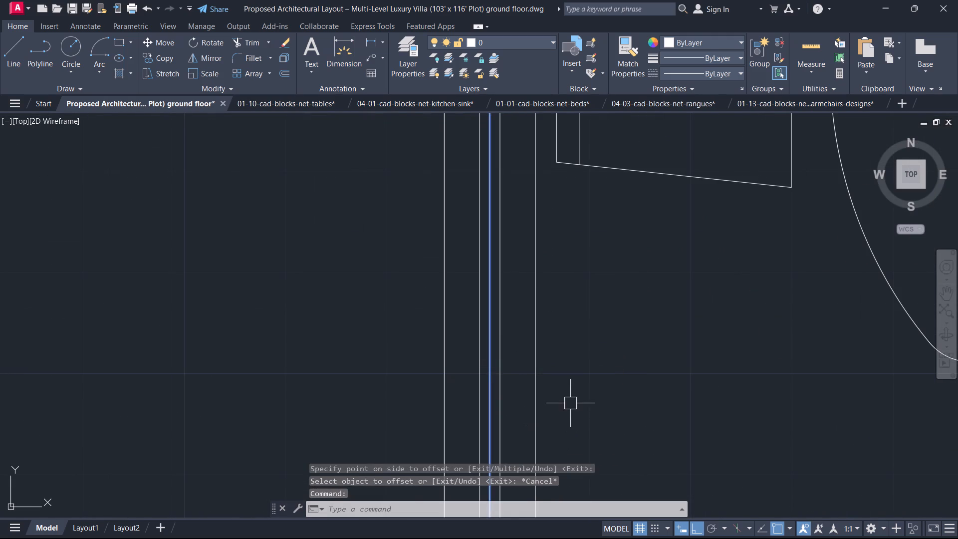
pyautogui.press('Delete')
# Fill the narrow strip between the dining room window's two vertical lines with a Solid hatch.
pyautogui.scroll(-2, 561, 396)
pyautogui.press('h')
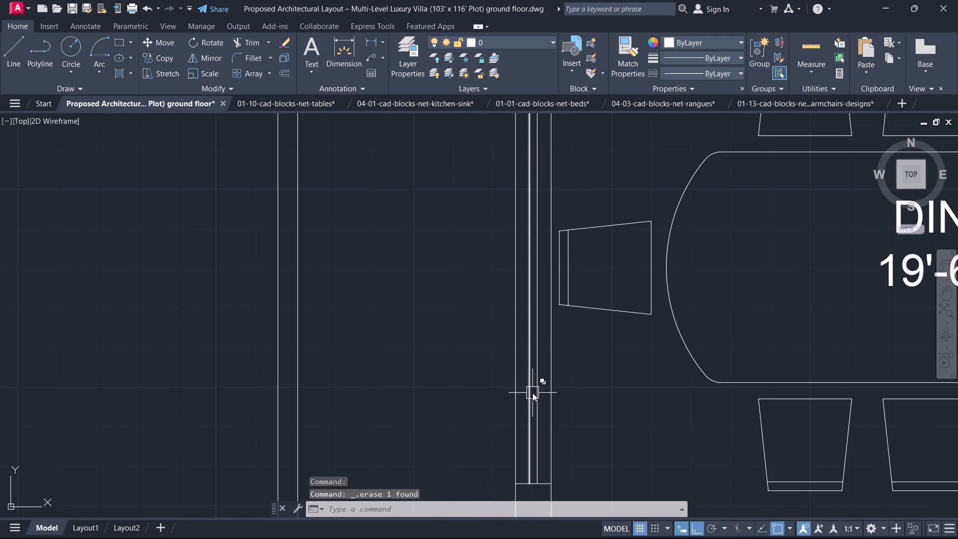
pyautogui.press('space')
pyautogui.click(533, 393)
pyautogui.press('Escape')
# Draw a vertical line across the kitchen's north wall, centred above the double sink.
pyautogui.scroll(-3, 532, 425)
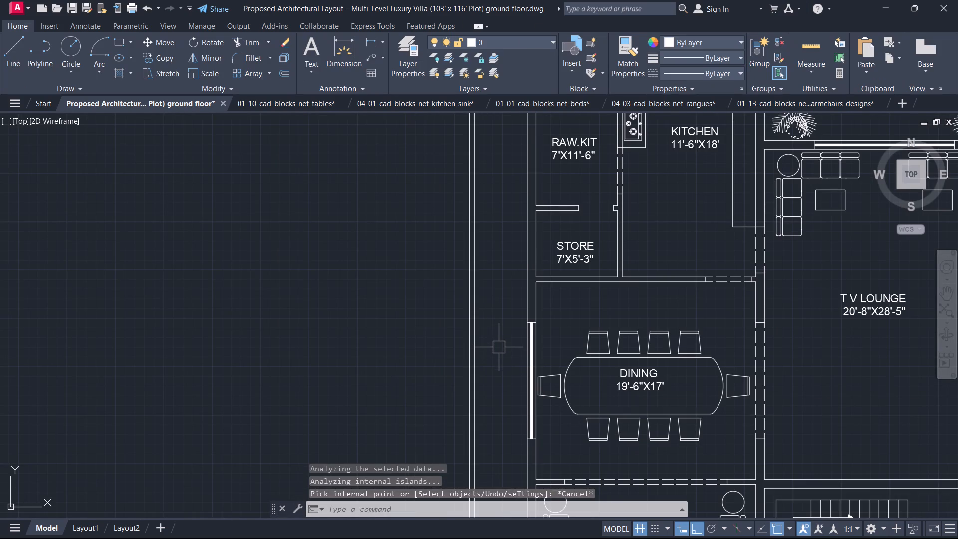
pyautogui.moveTo(543, 242); pyautogui.dragTo(522, 397, button='middle')
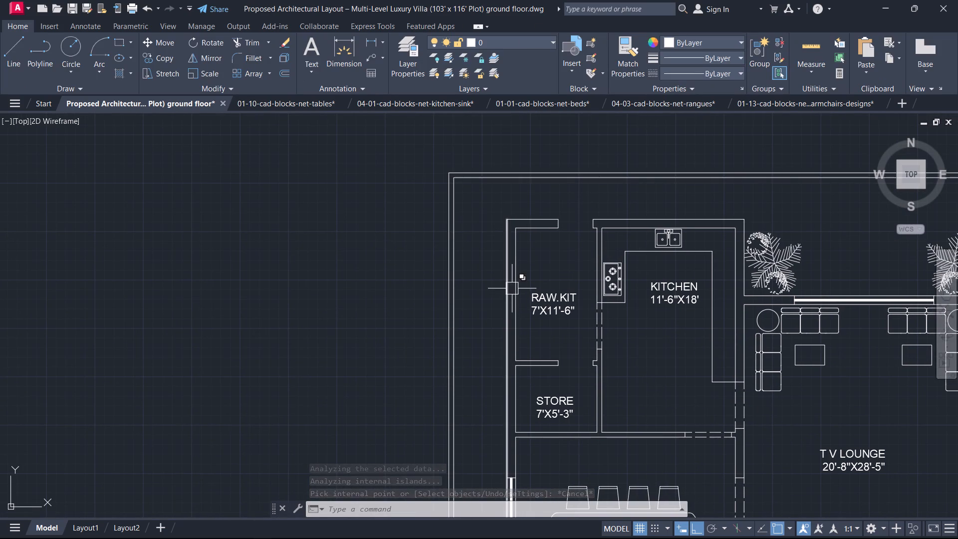
pyautogui.press('l')
pyautogui.press('space')
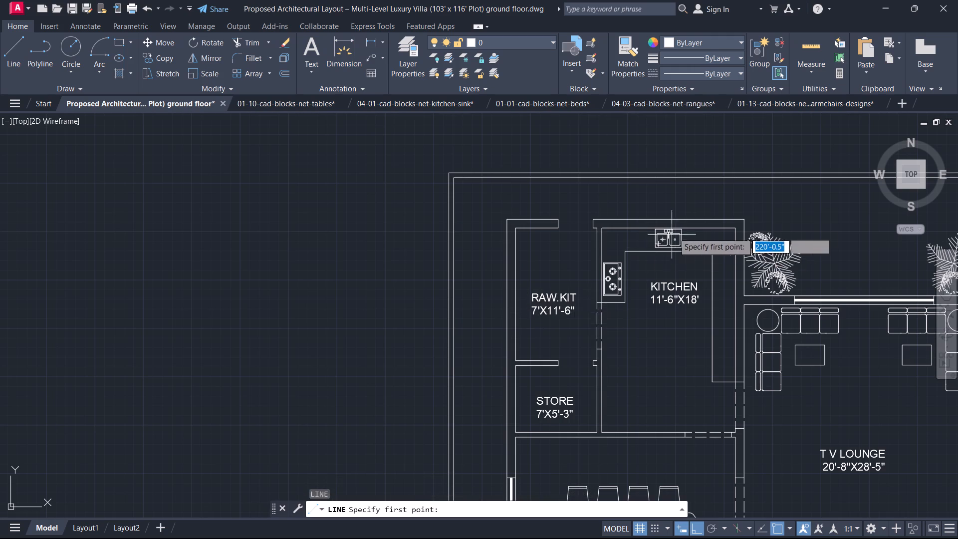
pyautogui.scroll(2, 685, 217)
pyautogui.click(644, 243)
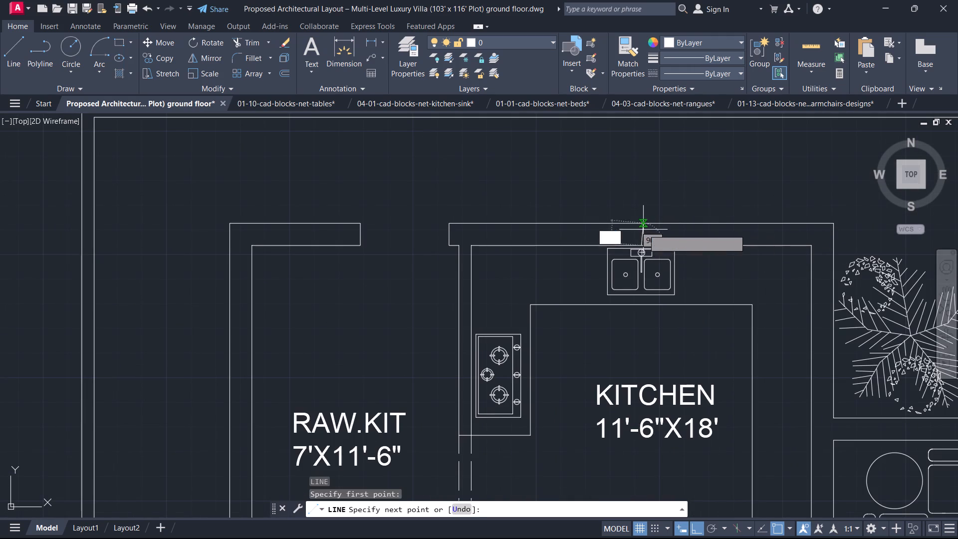
pyautogui.click(643, 229)
pyautogui.press('Escape')
# Offset the vertical line above the kitchen sink 3' to both sides within the north wall.
pyautogui.write('O')
pyautogui.press('space')
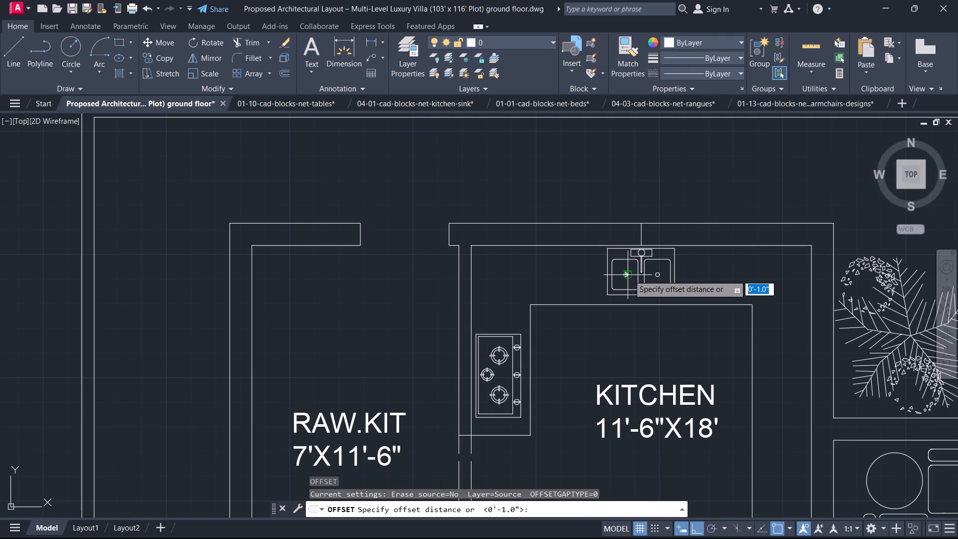
pyautogui.press('3')
pyautogui.press("'")
pyautogui.press('Return')
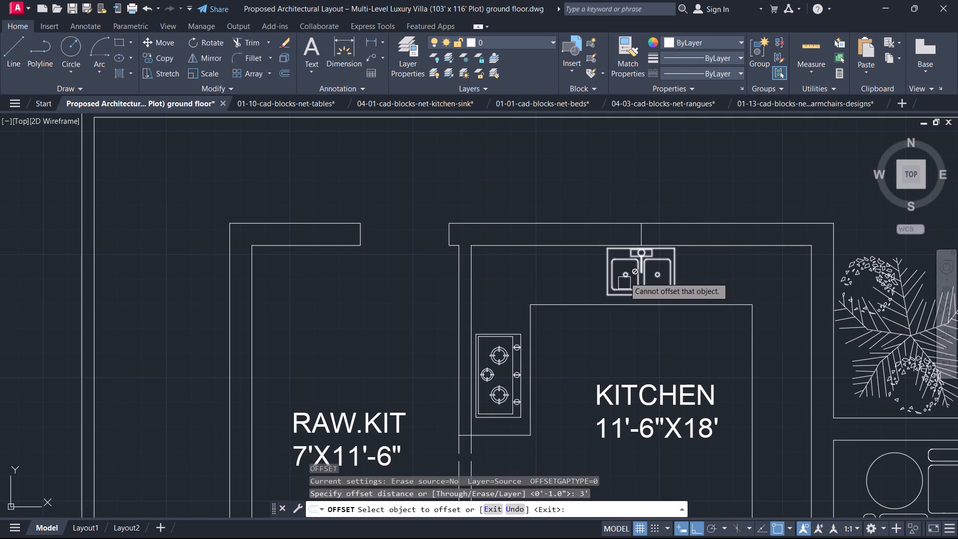
pyautogui.scroll(3, 629, 259)
pyautogui.click(664, 190)
pyautogui.click(595, 188)
pyautogui.click(661, 194)
pyautogui.click(710, 194)
pyautogui.press('Escape')
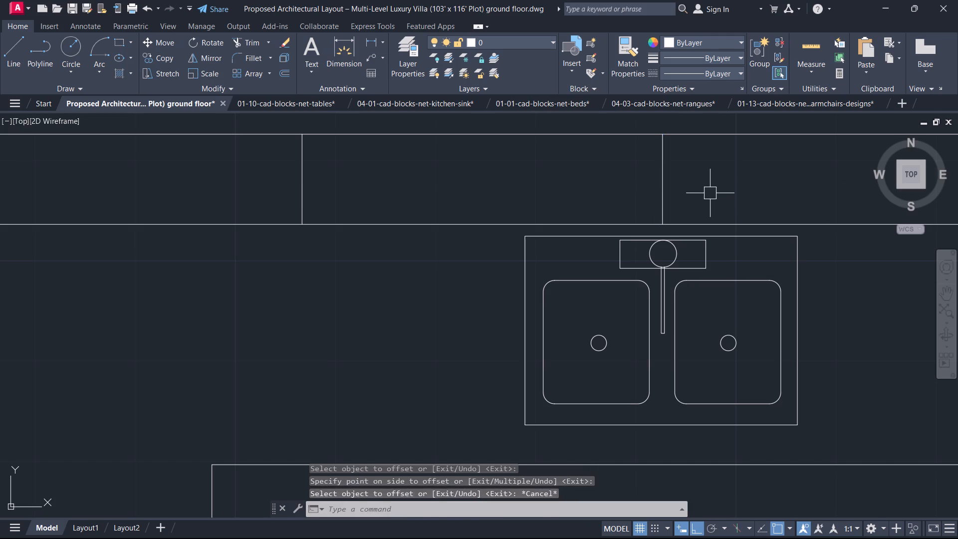
# Erase the middle vertical line between the kitchen window's two end lines.
pyautogui.moveTo(705, 188); pyautogui.dragTo(685, 182)
pyautogui.click(613, 179)
pyautogui.scroll(-4, 623, 194)
pyautogui.moveTo(625, 200); pyautogui.dragTo(608, 279, button='middle')
pyautogui.press('Delete')
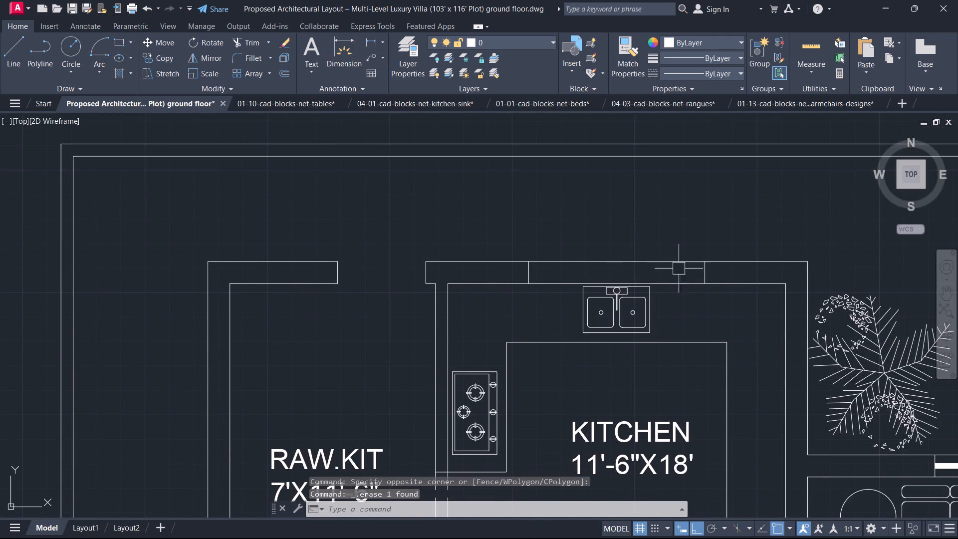
# Draw a horizontal centre line between the midpoints of the kitchen window's two end lines.
pyautogui.press('l')
pyautogui.press('space')
pyautogui.click(704, 268)
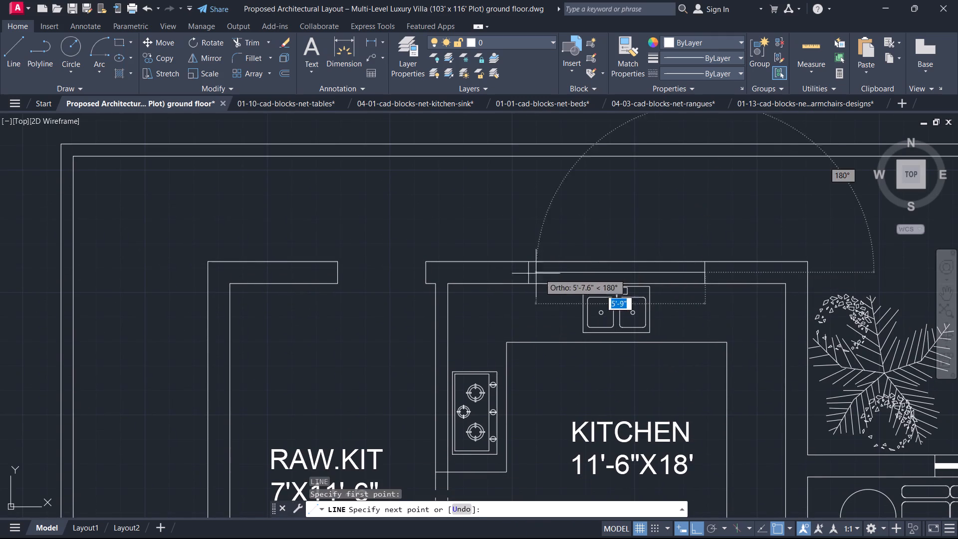
pyautogui.click(526, 276)
pyautogui.press('Escape')
# Offset the kitchen window's horizontal centre line 1" to both sides within the north wall.
pyautogui.write('O 1')
pyautogui.press('Return')
pyautogui.scroll(2, 555, 296)
pyautogui.click(579, 248)
pyautogui.click(580, 227)
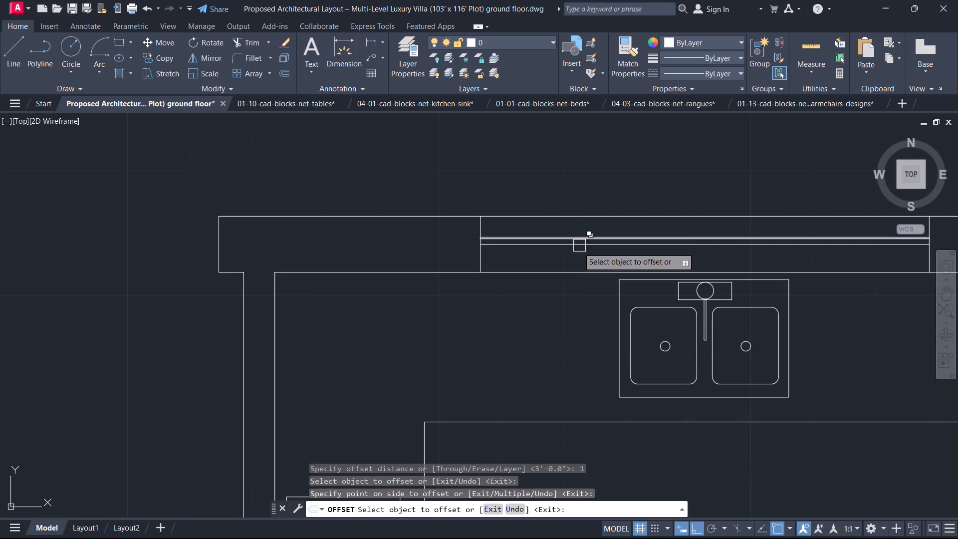
pyautogui.click(577, 251)
pyautogui.click(578, 248)
pyautogui.click(572, 266)
pyautogui.press('Escape')
# Erase the horizontal centre line between the kitchen window's two offset lines.
pyautogui.scroll(3, 574, 255)
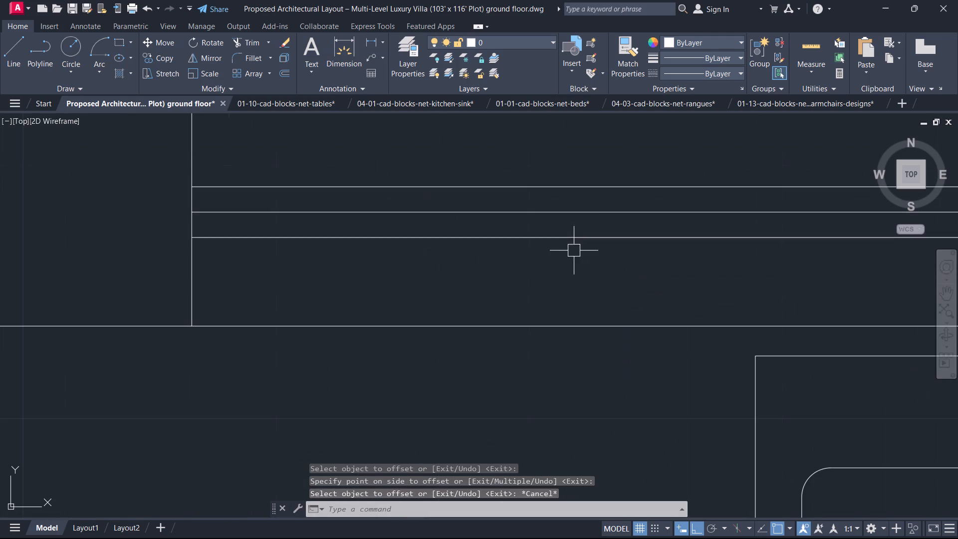
pyautogui.click(576, 209)
pyautogui.press('Delete')
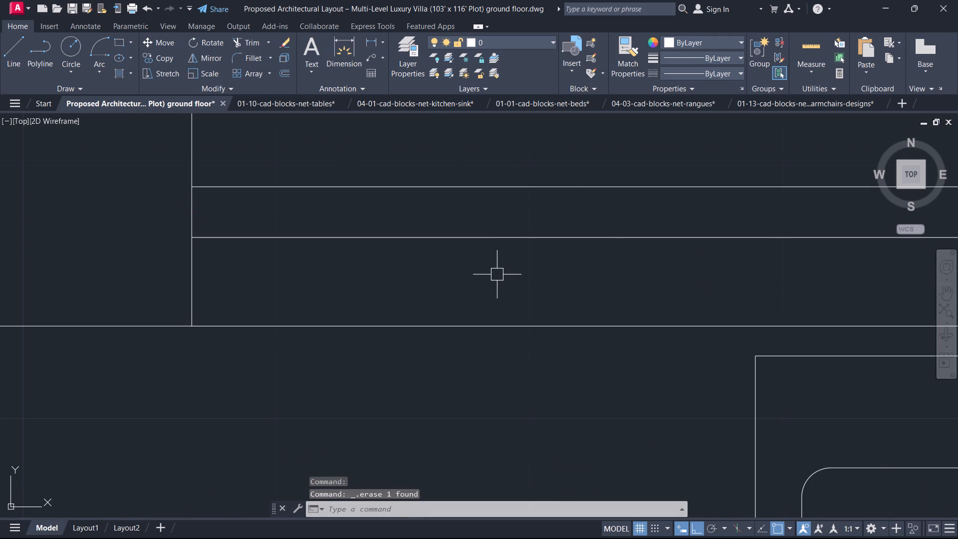
# Fill the narrow strip between the kitchen window's two horizontal lines with a Solid hatch.
pyautogui.press('h')
pyautogui.press('space')
pyautogui.click(518, 193)
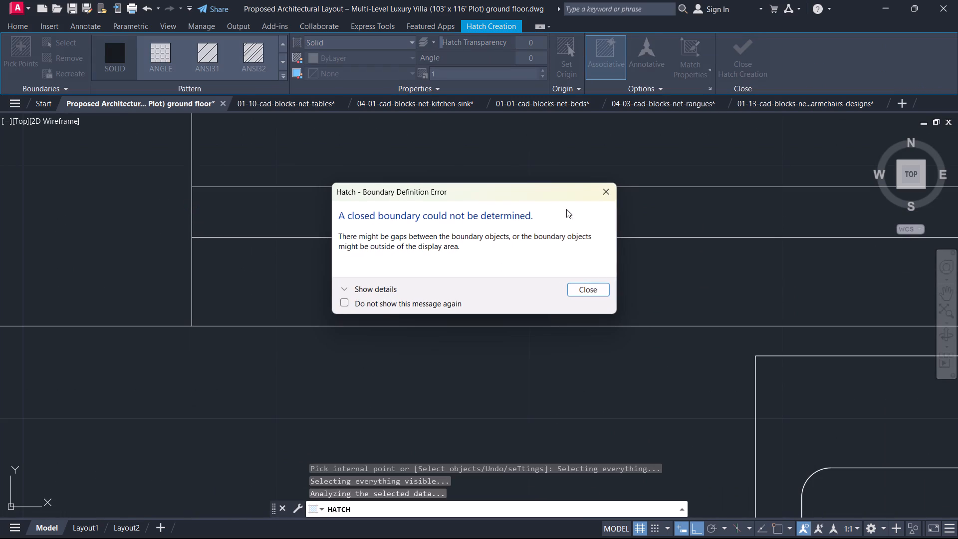
pyautogui.click(600, 189)
pyautogui.scroll(-4, 553, 239)
pyautogui.moveTo(547, 242); pyautogui.dragTo(450, 299, button='middle')
pyautogui.scroll(-1, 454, 297)
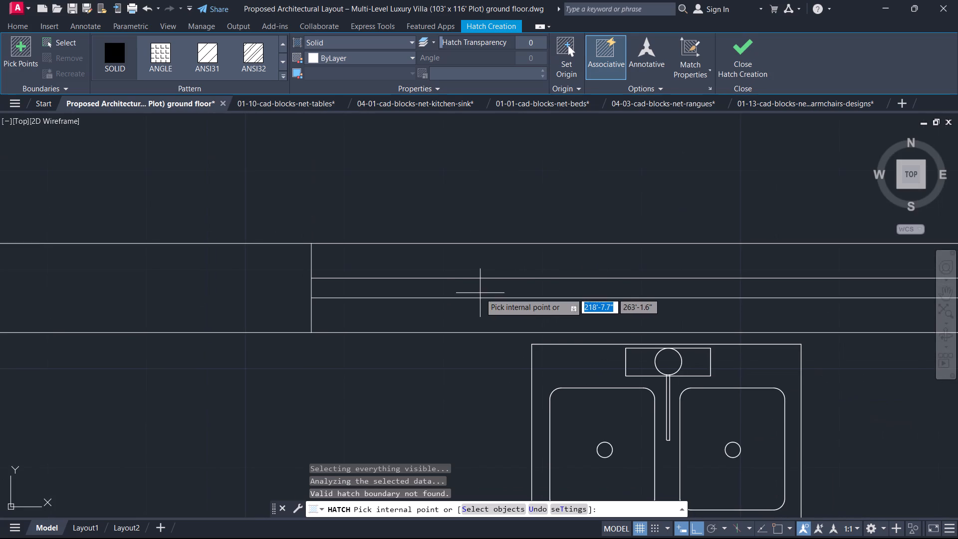
pyautogui.click(483, 294)
pyautogui.scroll(-4, 519, 307)
pyautogui.scroll(1, 521, 307)
pyautogui.moveTo(518, 305); pyautogui.dragTo(413, 272, button='middle')
pyautogui.press('Escape')
pyautogui.scroll(-5, 426, 279)
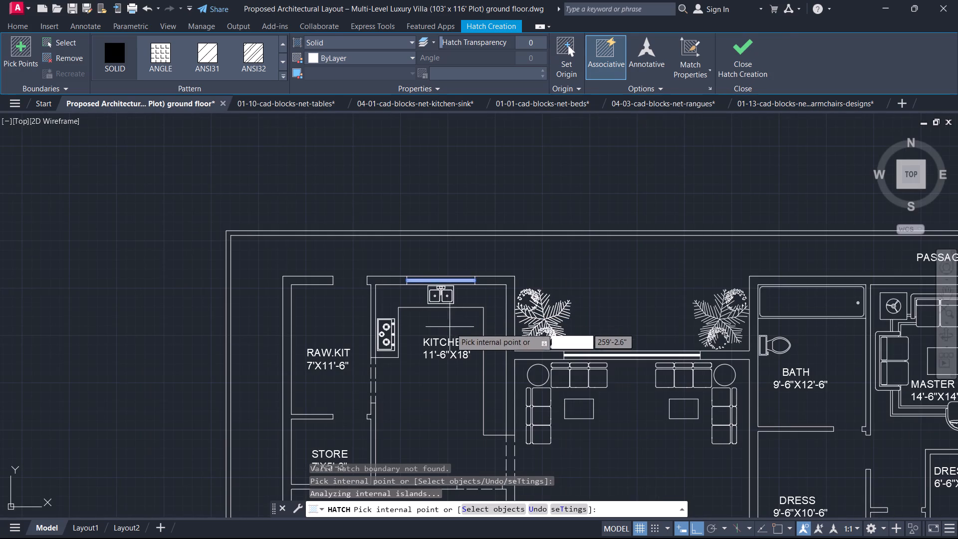
pyautogui.press('Escape')
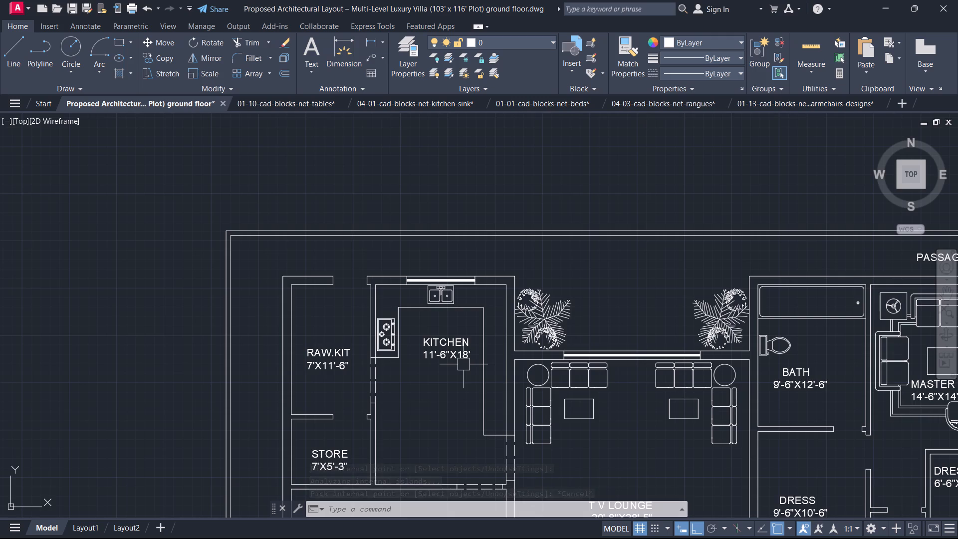
# Draw a vertical line across the master suite's north wall, centred above the three-seat sofa.
pyautogui.scroll(-2, 574, 383)
pyautogui.moveTo(574, 383); pyautogui.dragTo(320, 341, button='middle')
pyautogui.scroll(1, 496, 344)
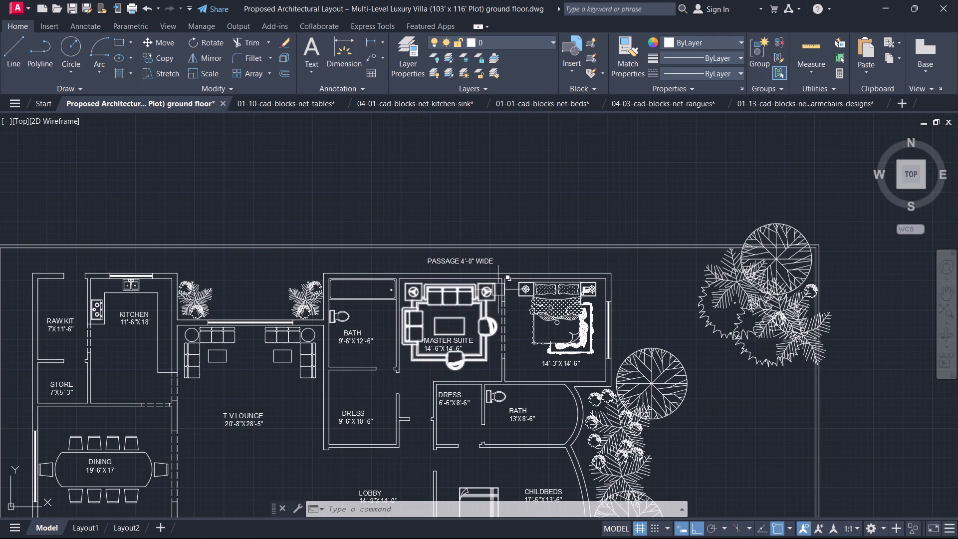
pyautogui.scroll(1, 525, 303)
pyautogui.scroll(1, 406, 263)
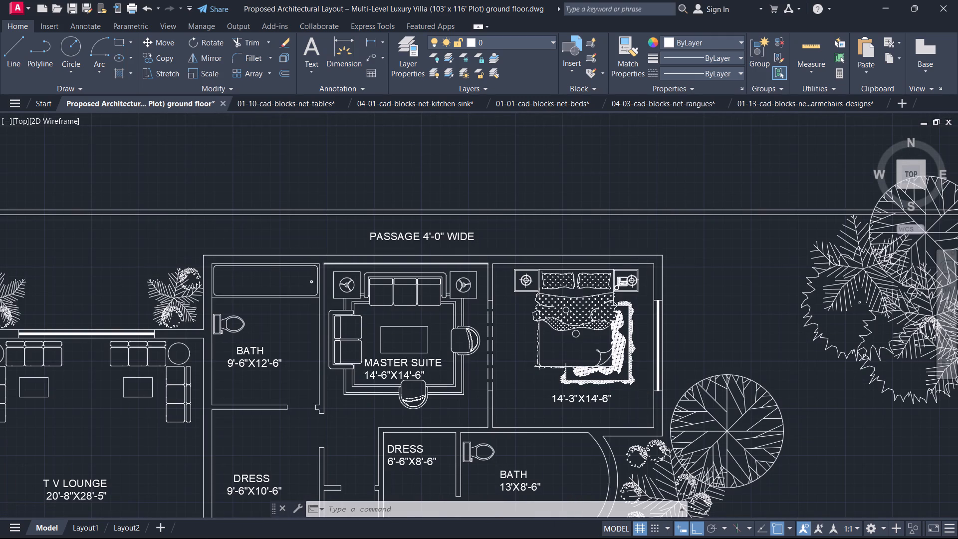
pyautogui.write('L')
pyautogui.press('space')
pyautogui.scroll(1, 406, 263)
pyautogui.click(401, 267)
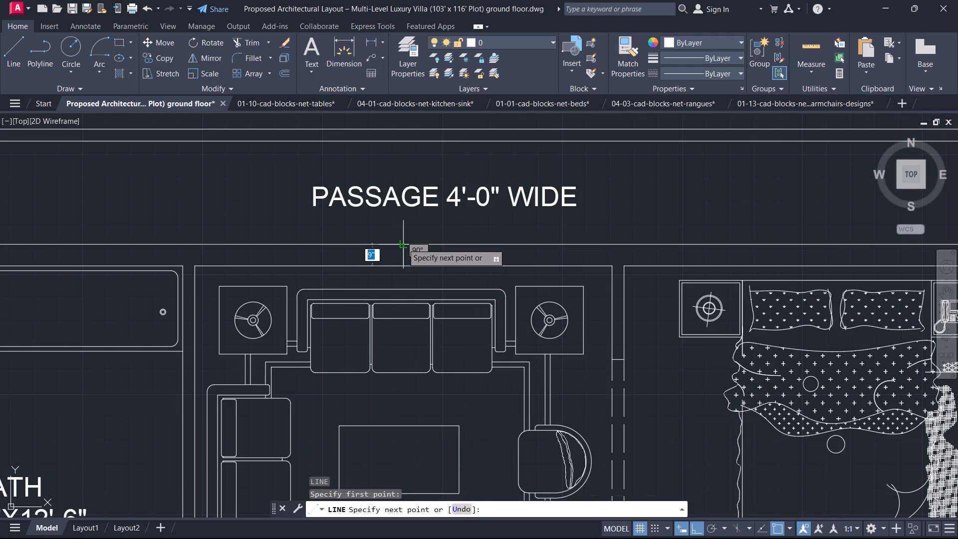
pyautogui.click(403, 244)
pyautogui.press('Escape')
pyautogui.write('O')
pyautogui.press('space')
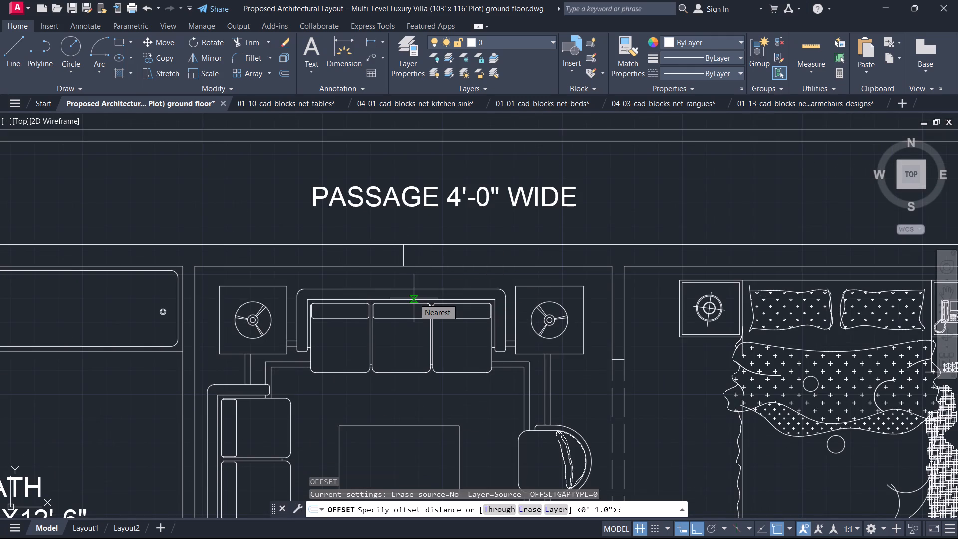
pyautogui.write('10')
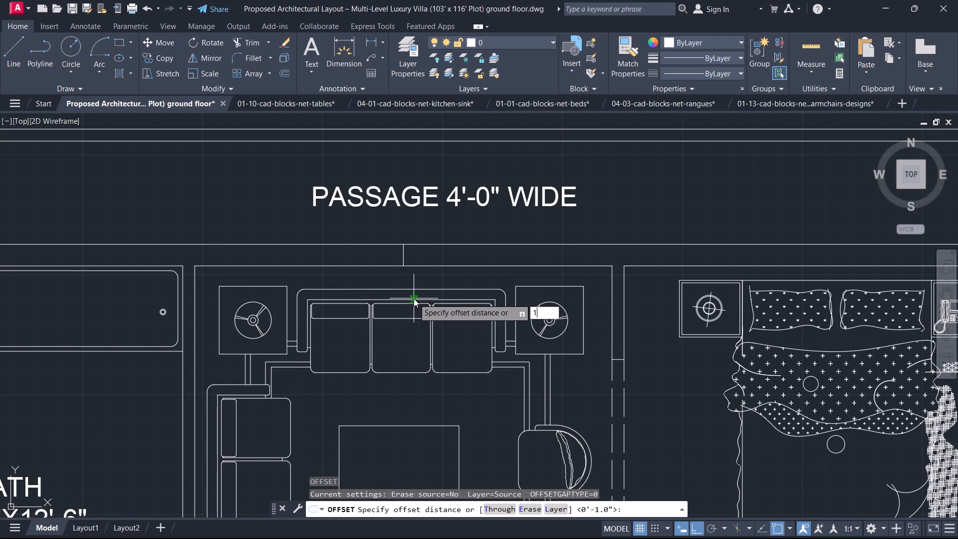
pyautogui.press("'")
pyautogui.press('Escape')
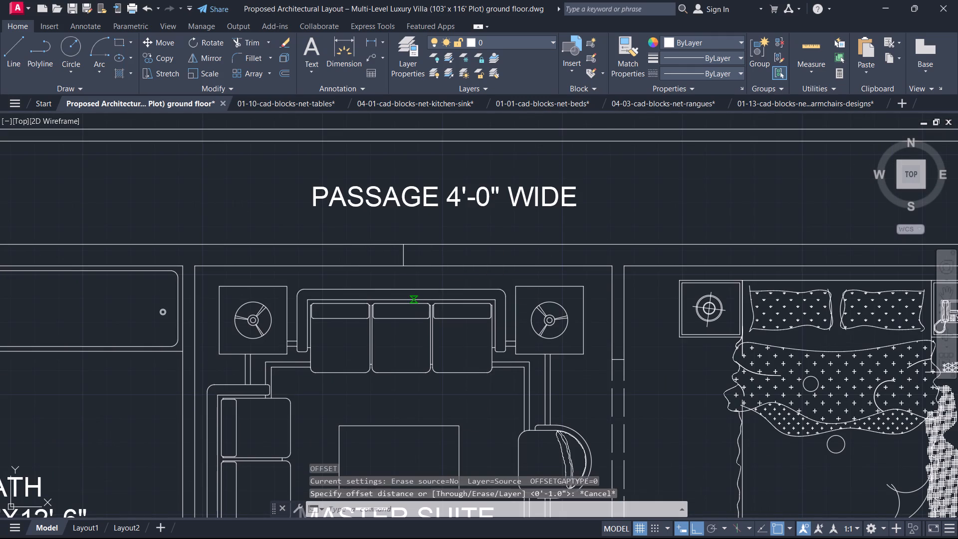
# Offset the vertical line above the master suite's sofa 5' to both sides within the north wall.
pyautogui.write('O')
pyautogui.press('space')
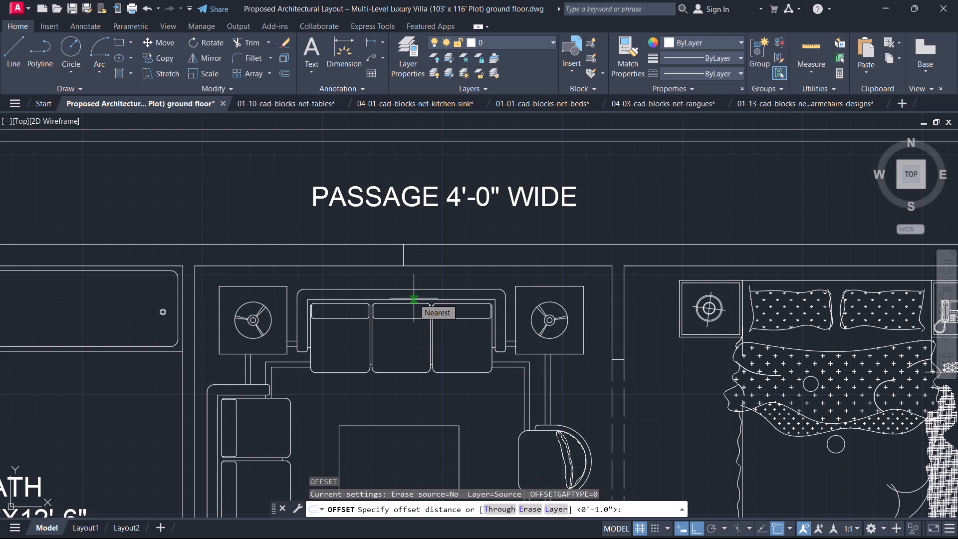
pyautogui.write("5'")
pyautogui.press('Return')
pyautogui.scroll(1, 413, 299)
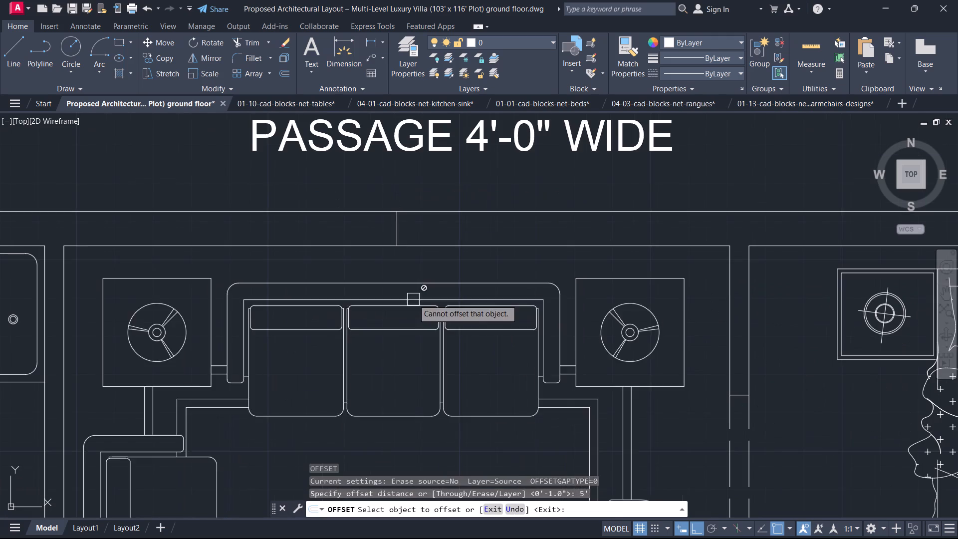
pyautogui.click(395, 223)
pyautogui.click(338, 223)
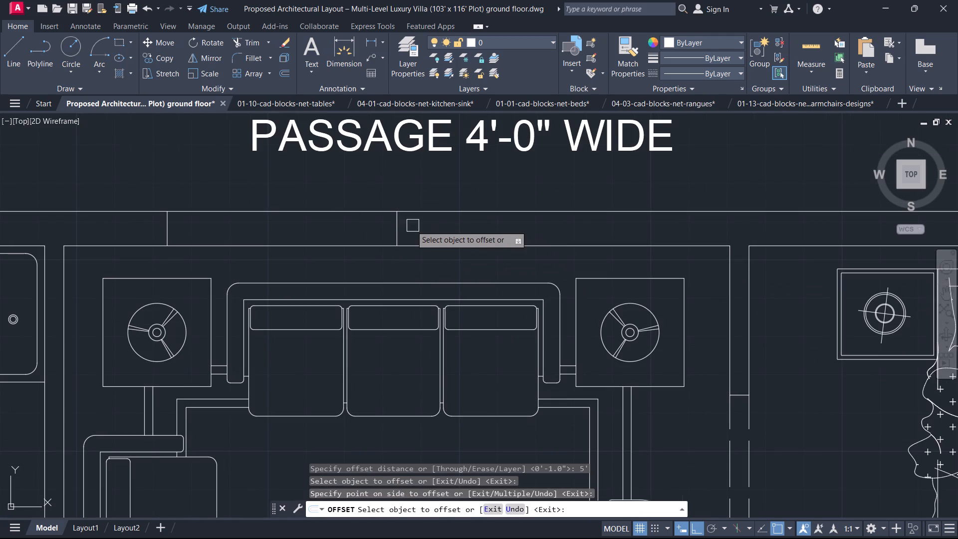
pyautogui.click(402, 225)
pyautogui.click(438, 233)
pyautogui.press('Escape')
# Erase the middle vertical line between the master suite window's two end lines.
pyautogui.click(420, 234)
pyautogui.click(380, 222)
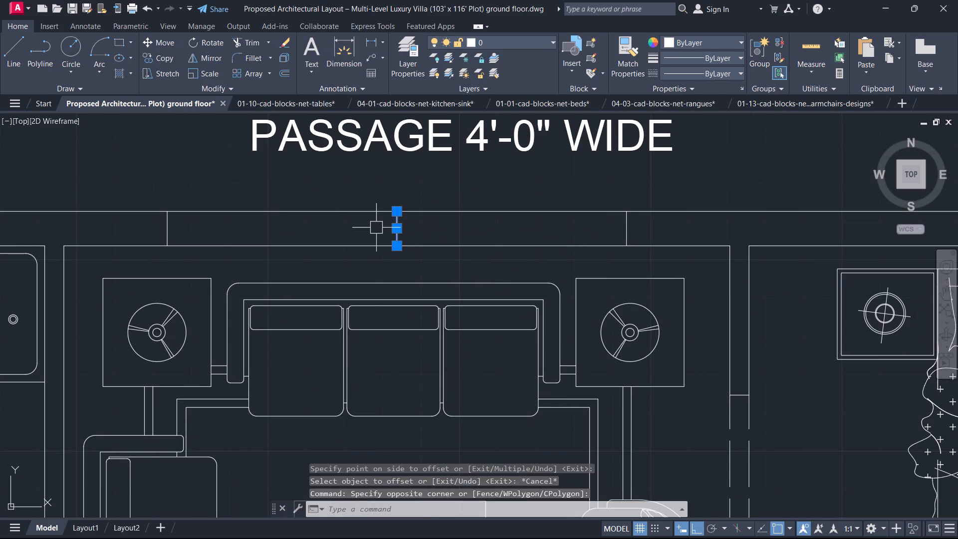
pyautogui.press('Delete')
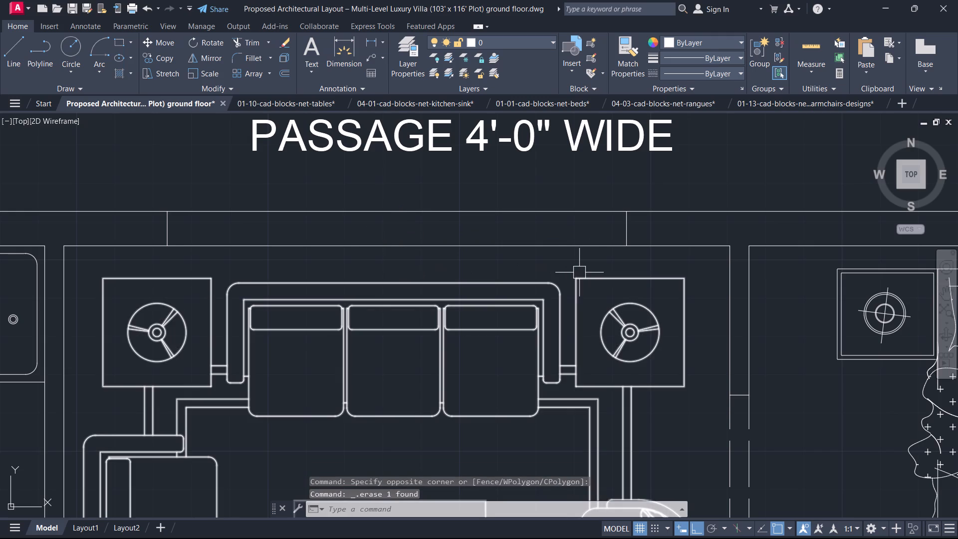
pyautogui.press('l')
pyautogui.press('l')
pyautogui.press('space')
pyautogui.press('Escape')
# Draw a horizontal centre line between the midpoints of the master suite window's two end lines.
pyautogui.write('L')
pyautogui.press('space')
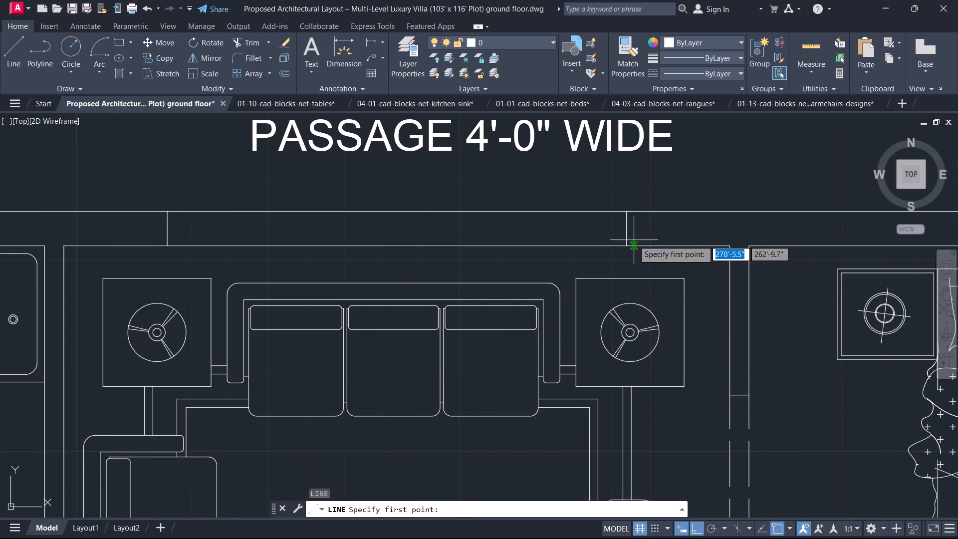
pyautogui.click(626, 231)
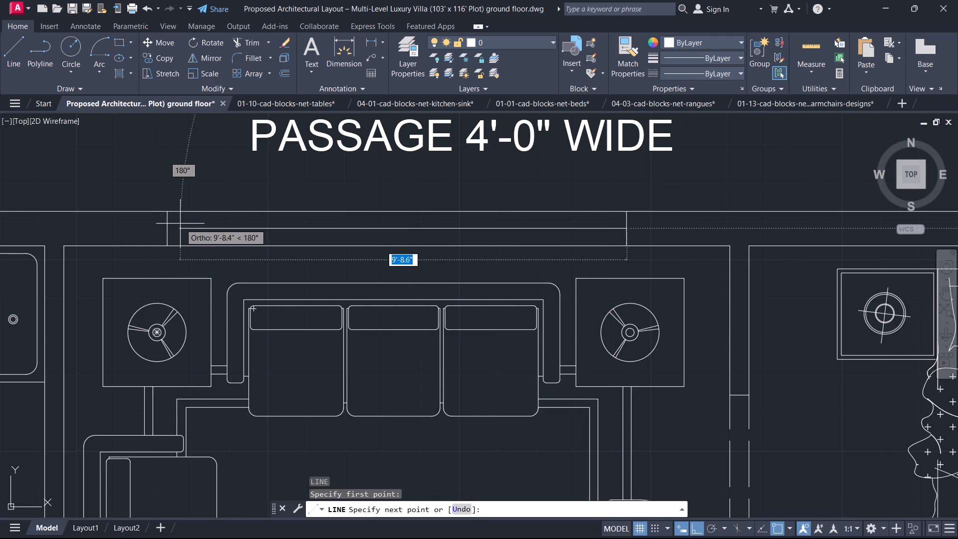
pyautogui.click(172, 230)
pyautogui.press('Escape')
# Offset the master suite window's horizontal centre line 1" to both sides within the north wall.
pyautogui.write('O 1')
pyautogui.press('Return')
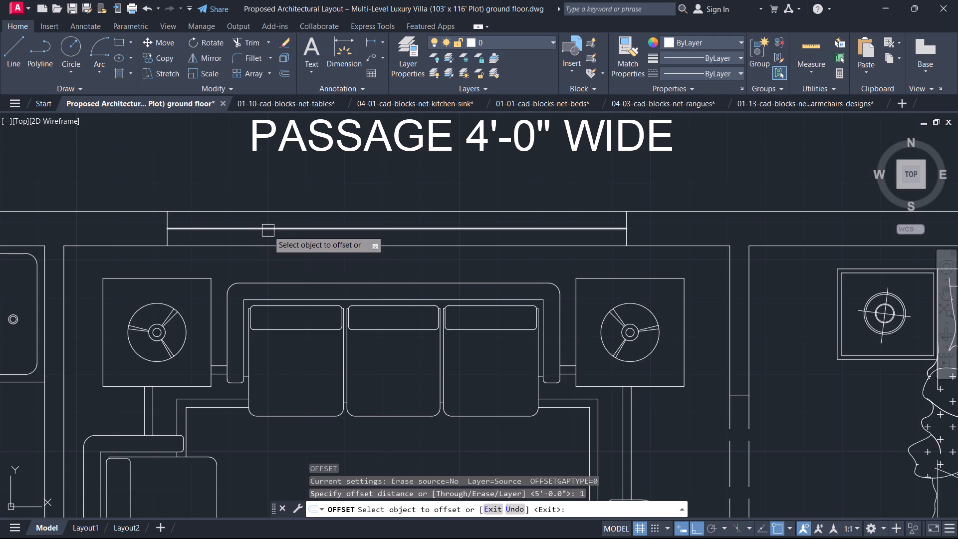
pyautogui.click(271, 232)
pyautogui.click(280, 209)
pyautogui.scroll(2, 281, 217)
pyautogui.click(285, 246)
pyautogui.click(289, 269)
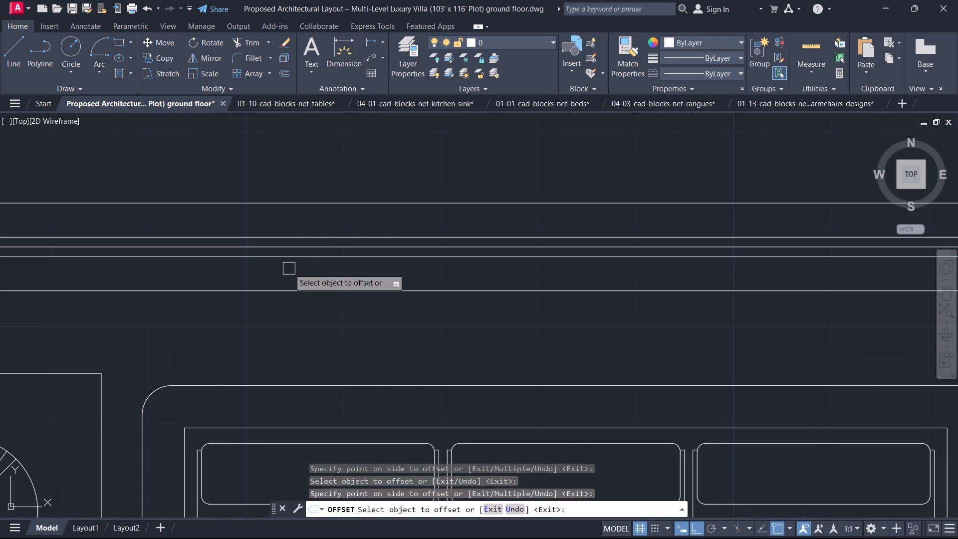
pyautogui.press('Escape')
# Erase the horizontal centre line between the master suite window's two offset lines.
pyautogui.click(288, 249)
pyautogui.press('Delete')
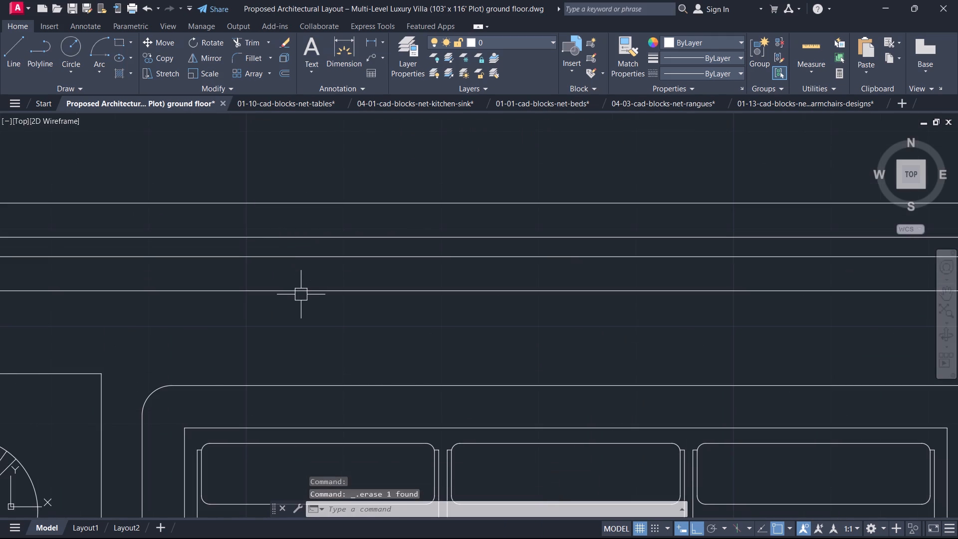
# Fill the narrow strip between the master suite window's two horizontal lines with a Solid hatch.
pyautogui.press('h')
pyautogui.press('space')
pyautogui.click(337, 249)
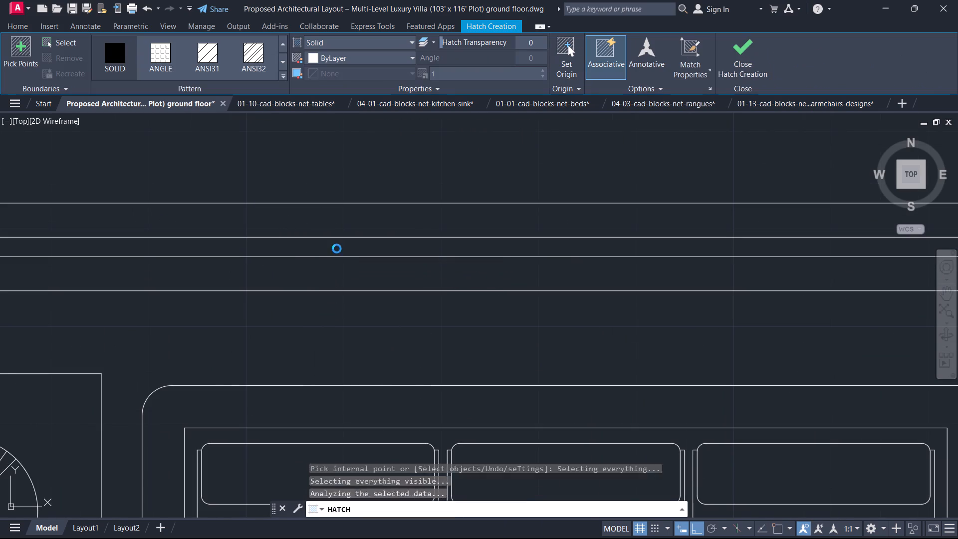
pyautogui.press('Escape')
pyautogui.scroll(-5, 331, 266)
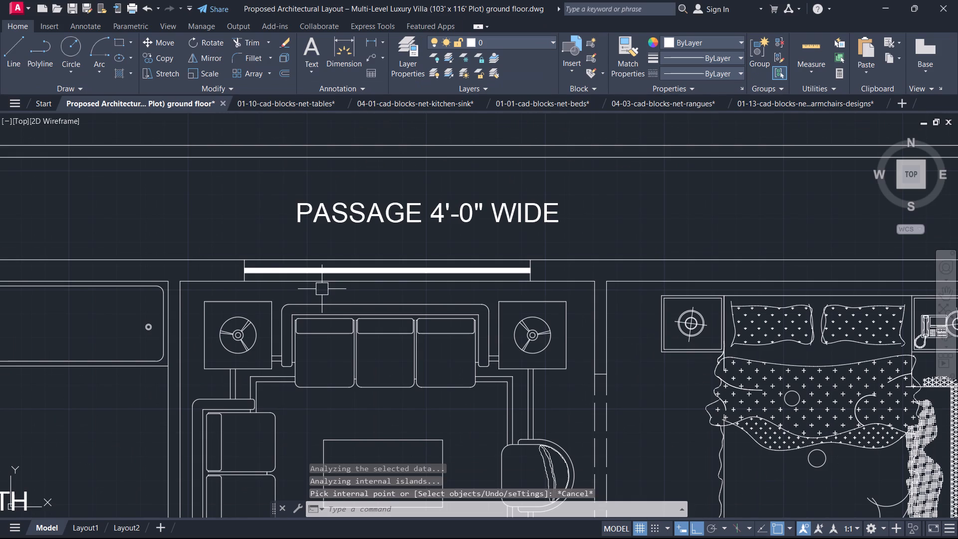
pyautogui.scroll(-2, 304, 304)
pyautogui.moveTo(308, 307); pyautogui.dragTo(360, 306, button='middle')
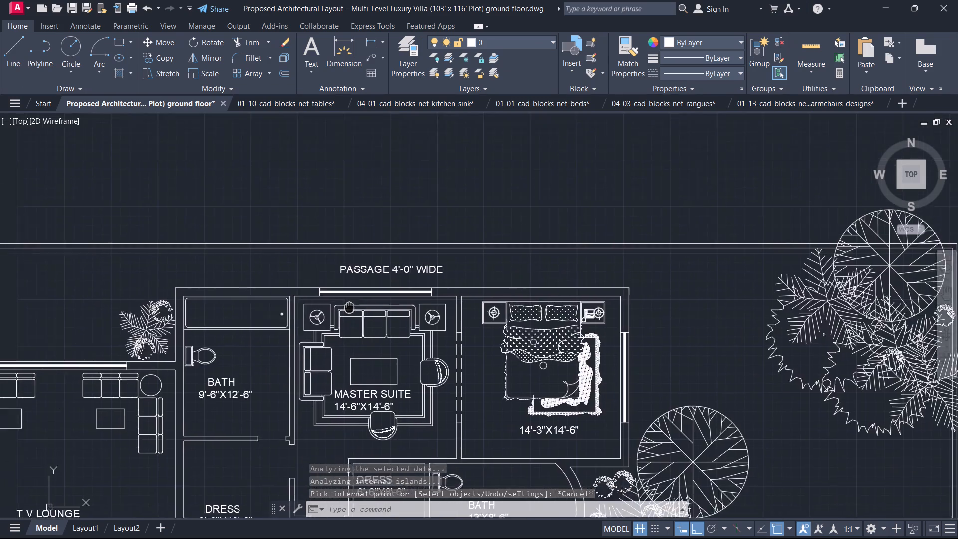
# Draw a vertical line across the north wall at the midpoint of the 9'-6"X12'-6" bath's inner wall line.
pyautogui.moveTo(360, 306); pyautogui.dragTo(478, 323, button='middle')
pyautogui.scroll(3, 361, 362)
pyautogui.moveTo(355, 262); pyautogui.dragTo(389, 343, button='middle')
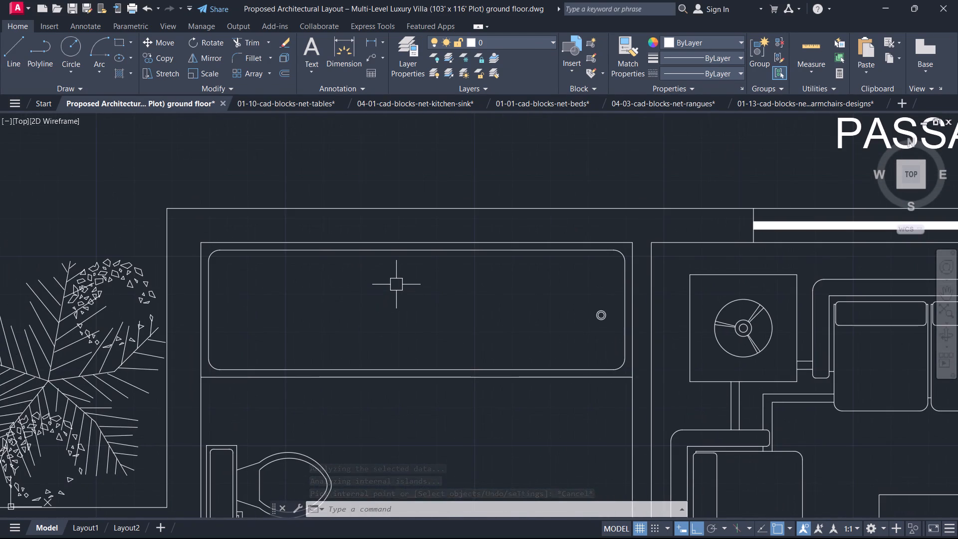
pyautogui.press('l')
pyautogui.press('space')
pyautogui.click(409, 240)
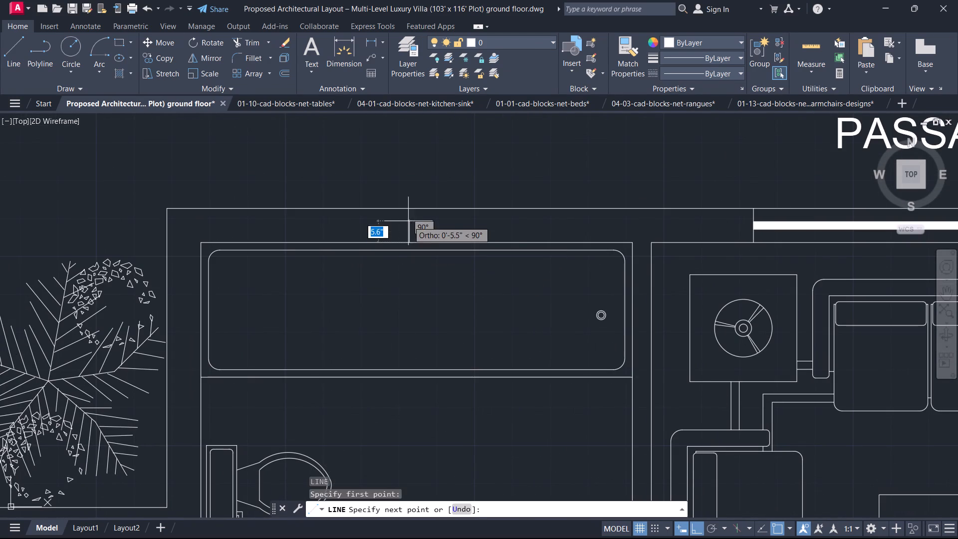
pyautogui.press('Escape')
pyautogui.press('space')
pyautogui.click(420, 239)
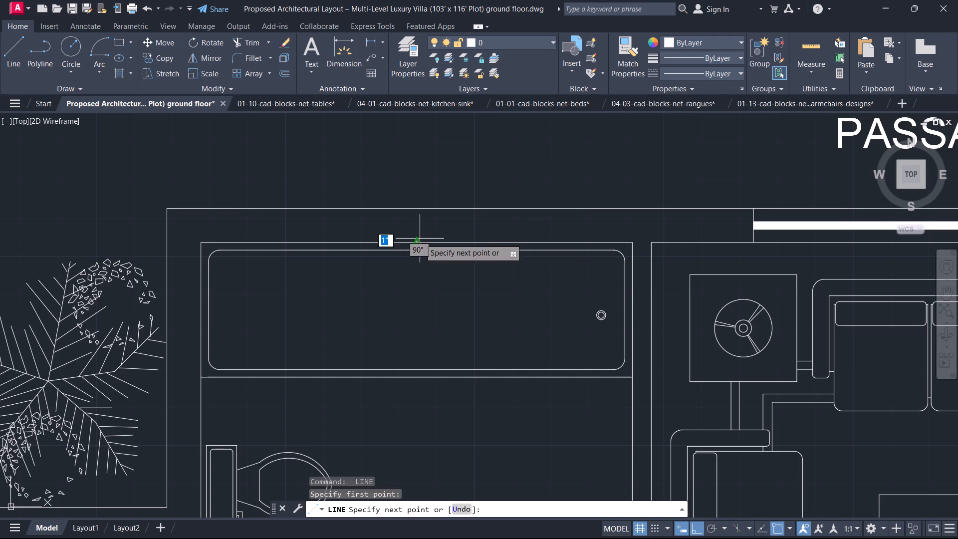
pyautogui.click(422, 210)
pyautogui.press('Escape')
# Offset the vertical line in the bath's north wall by 1' to both sides to form the window ends.
pyautogui.write('O')
pyautogui.press('space')
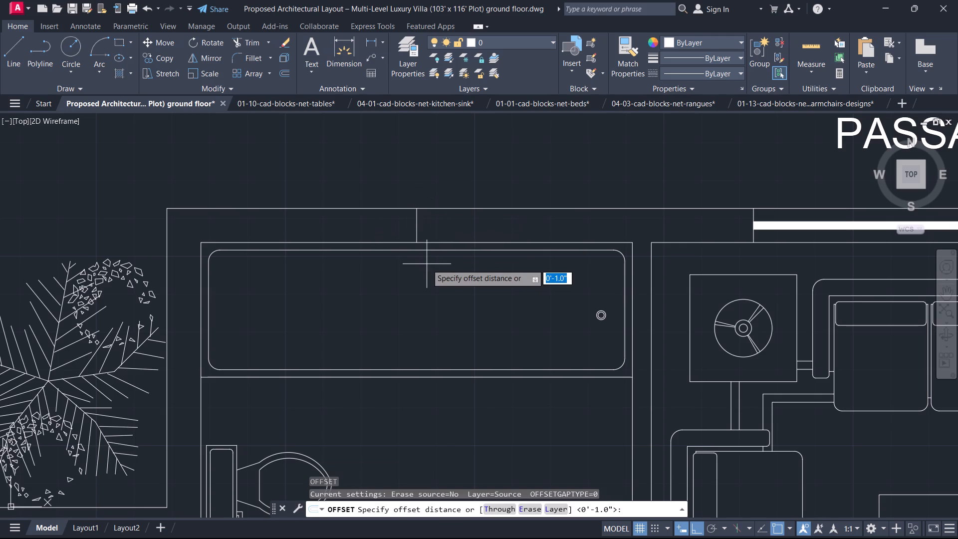
pyautogui.write("2'")
pyautogui.press('Return')
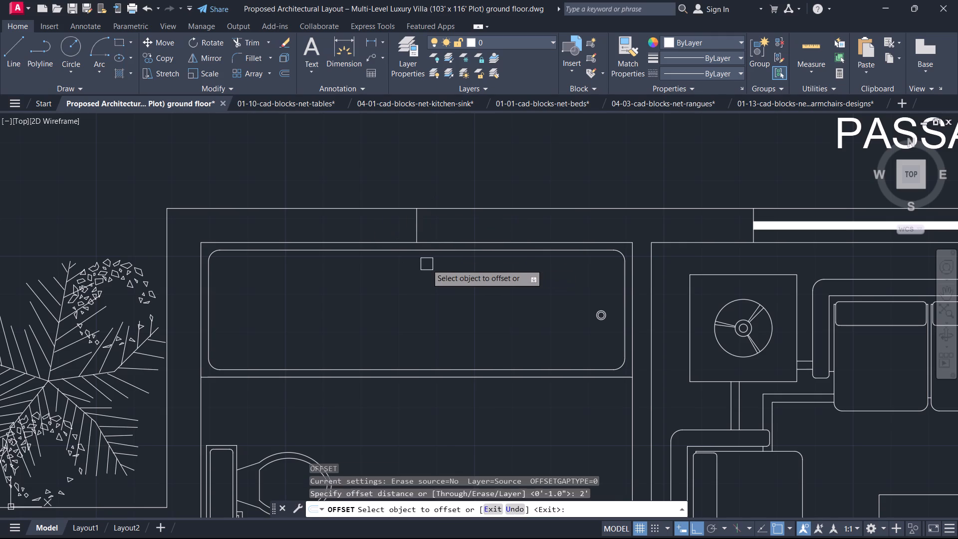
pyautogui.press('Escape')
pyautogui.write("O 1'")
pyautogui.press('Return')
pyautogui.scroll(1, 412, 213)
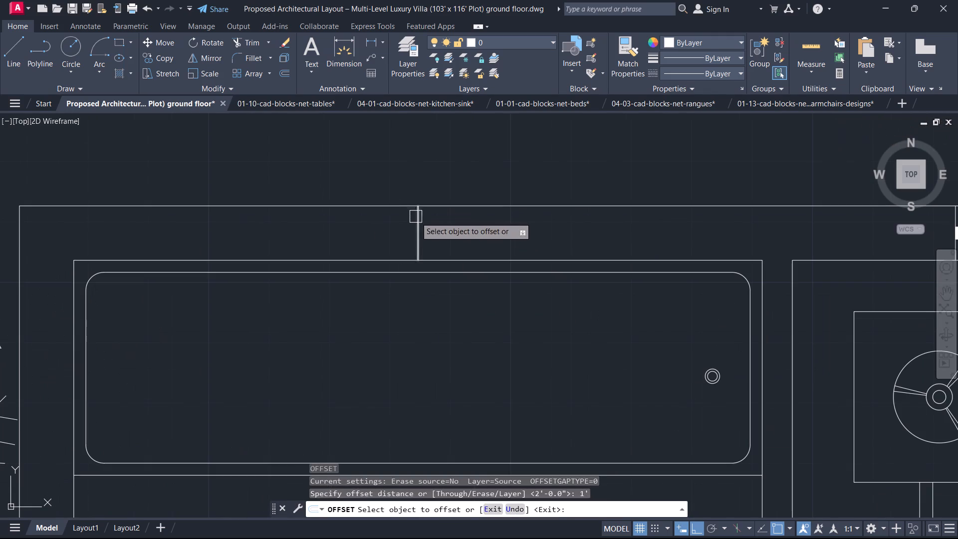
pyautogui.click(416, 217)
pyautogui.click(394, 222)
pyautogui.click(419, 229)
pyautogui.click(446, 233)
pyautogui.press('Escape')
# Erase the vertical centre line between the bath window's two end lines.
pyautogui.moveTo(439, 235); pyautogui.dragTo(434, 234)
pyautogui.click(414, 226)
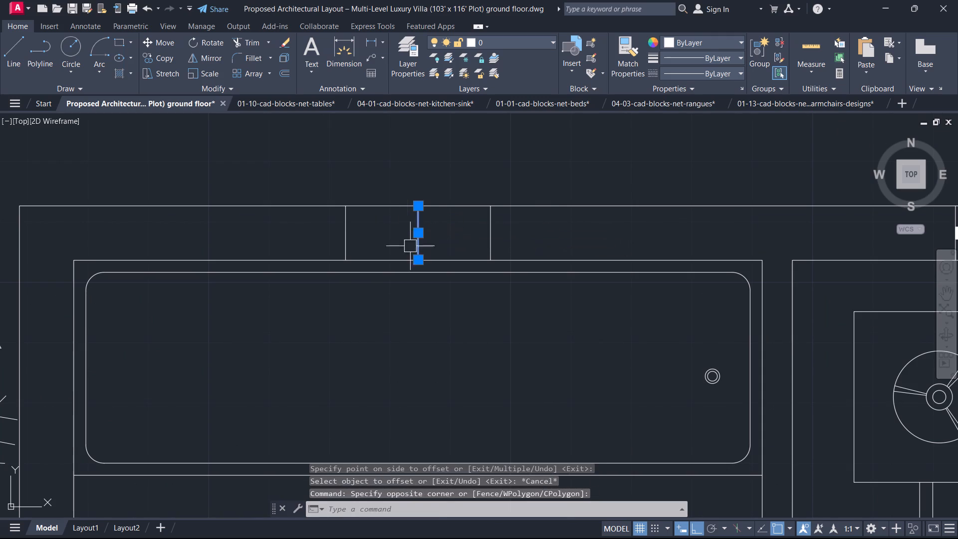
pyautogui.press('Delete')
pyautogui.write('L')
pyautogui.press('space')
pyautogui.press('Escape')
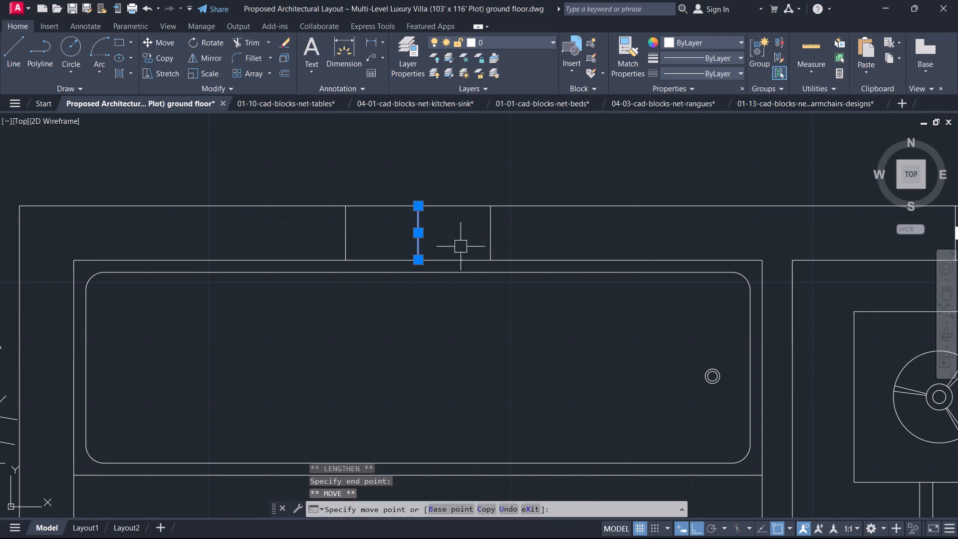
pyautogui.press('l')
pyautogui.press('Escape')
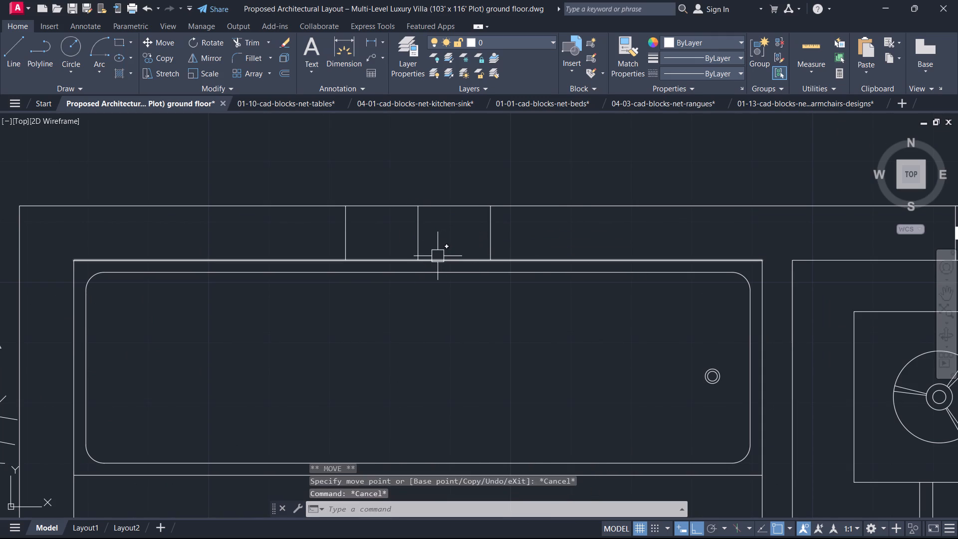
pyautogui.click(418, 242)
pyautogui.write('E')
pyautogui.press('space')
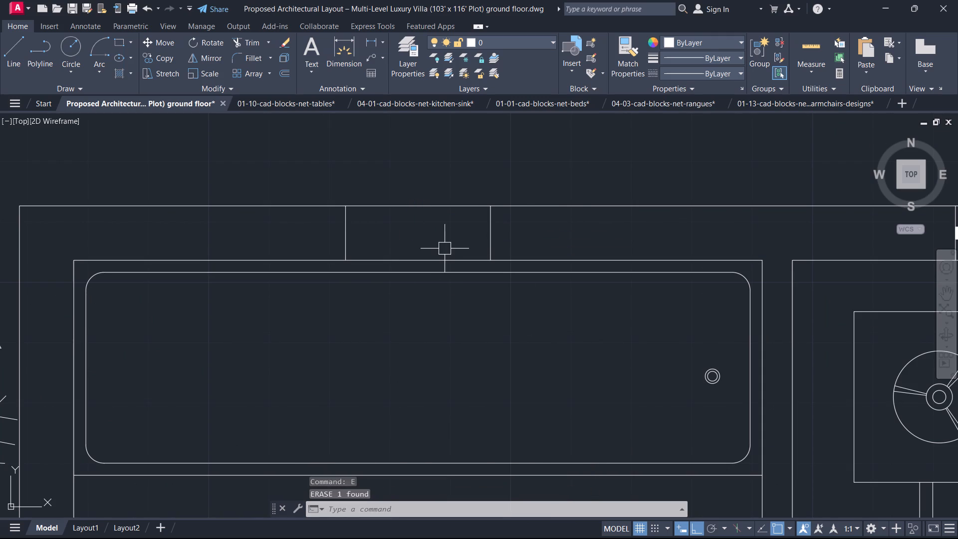
# Draw a horizontal centre line between the midpoints of the bath window's two end lines.
pyautogui.press(';')
pyautogui.write('L')
pyautogui.press('space')
pyautogui.press('Escape')
pyautogui.write('L')
pyautogui.press('space')
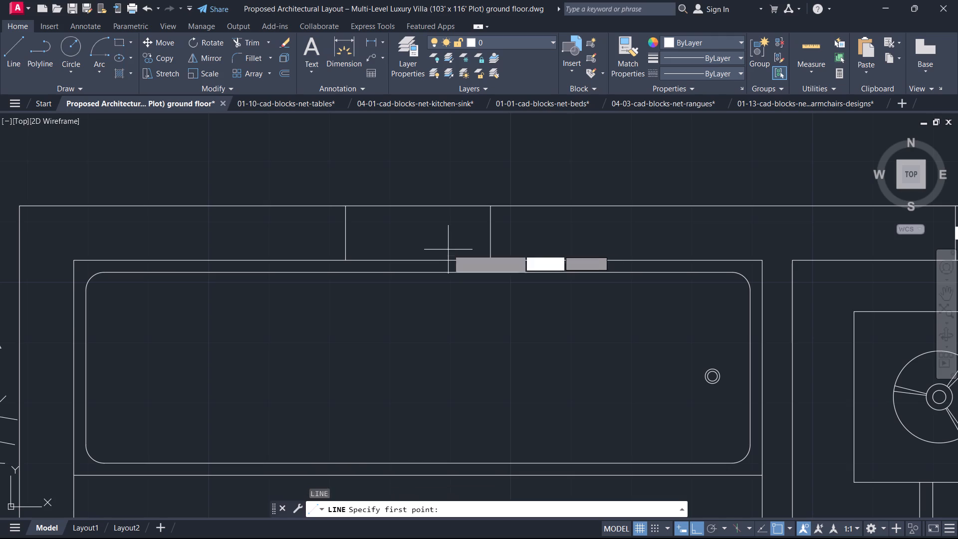
pyautogui.moveTo(487, 231); pyautogui.dragTo(470, 229)
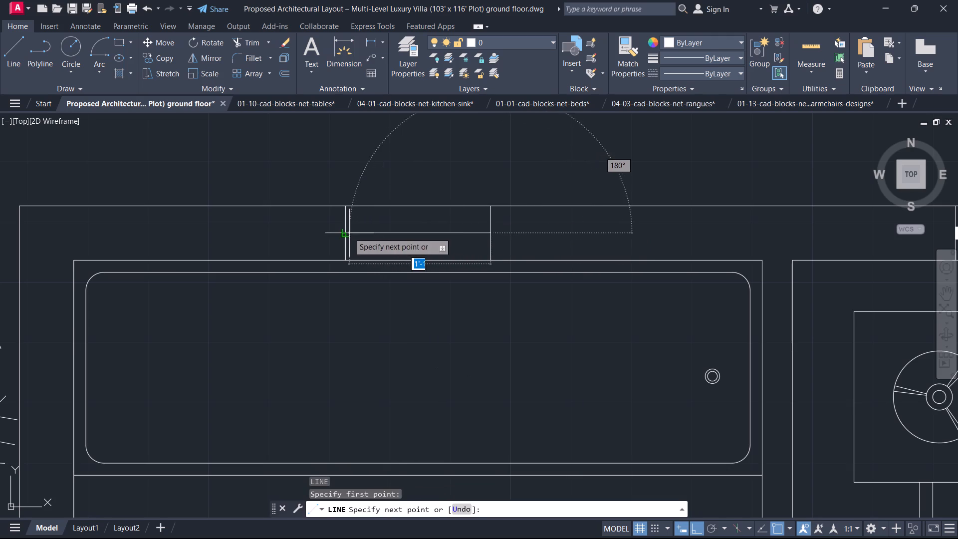
pyautogui.click(347, 232)
pyautogui.press('Escape')
# Offset the bath window's horizontal centre line 1" to both sides within the north wall.
pyautogui.write('O')
pyautogui.press('space')
pyautogui.press('1')
pyautogui.press('Return')
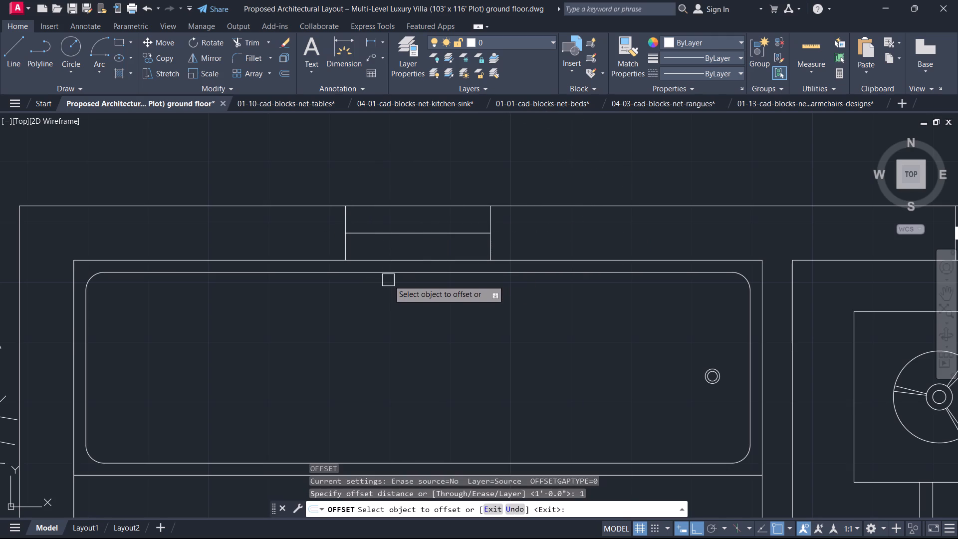
pyautogui.scroll(2, 392, 280)
pyautogui.click(407, 203)
pyautogui.click(409, 181)
pyautogui.click(414, 202)
pyautogui.click(417, 221)
pyautogui.press('Escape')
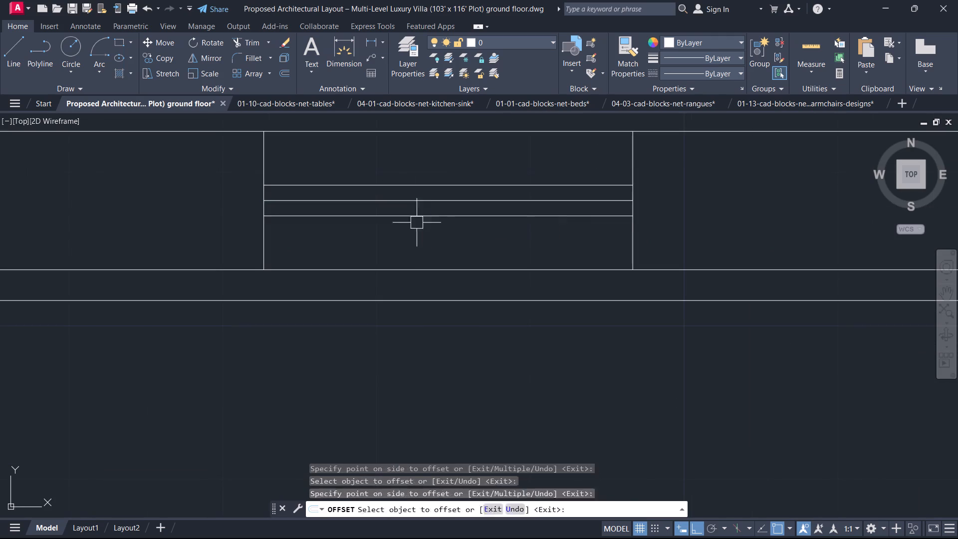
# Erase the horizontal centre line between the bath window's two offset lines.
pyautogui.click(412, 196)
pyautogui.press('Delete')
pyautogui.press('Delete')
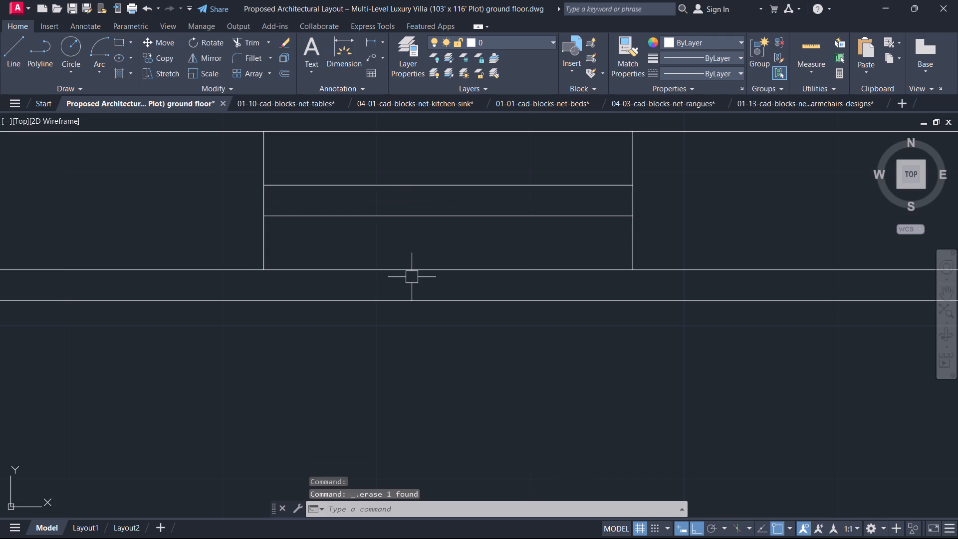
# Fill the narrow strip between the bath window's two horizontal lines with a Solid hatch.
pyautogui.press('h')
pyautogui.press('space')
pyautogui.click(448, 196)
pyautogui.press('Escape')
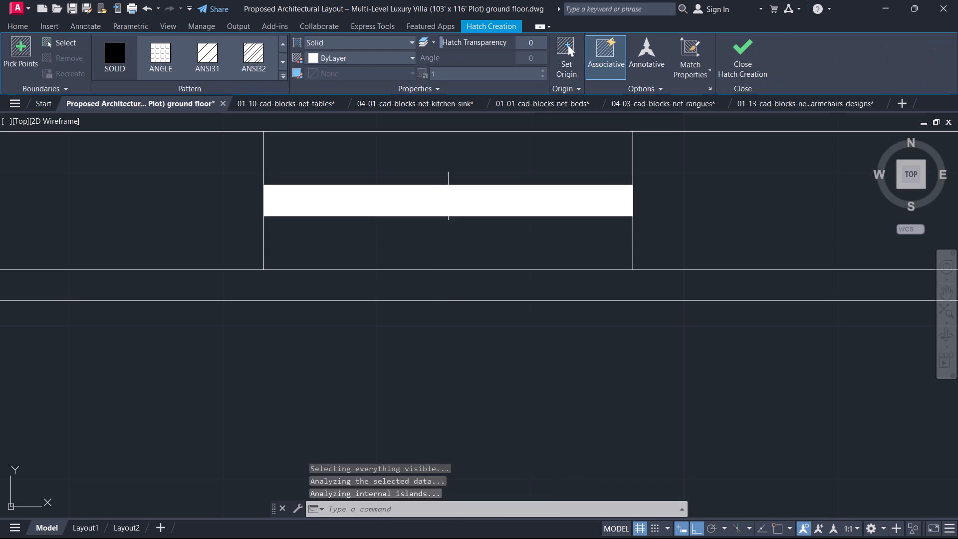
# Offset the inner arc of the 13'X8'-6" bath's curved east wall outward by 4.5" as a centre arc.
pyautogui.scroll(-6, 446, 203)
pyautogui.scroll(-1, 405, 245)
pyautogui.moveTo(563, 398); pyautogui.dragTo(522, 257, button='middle')
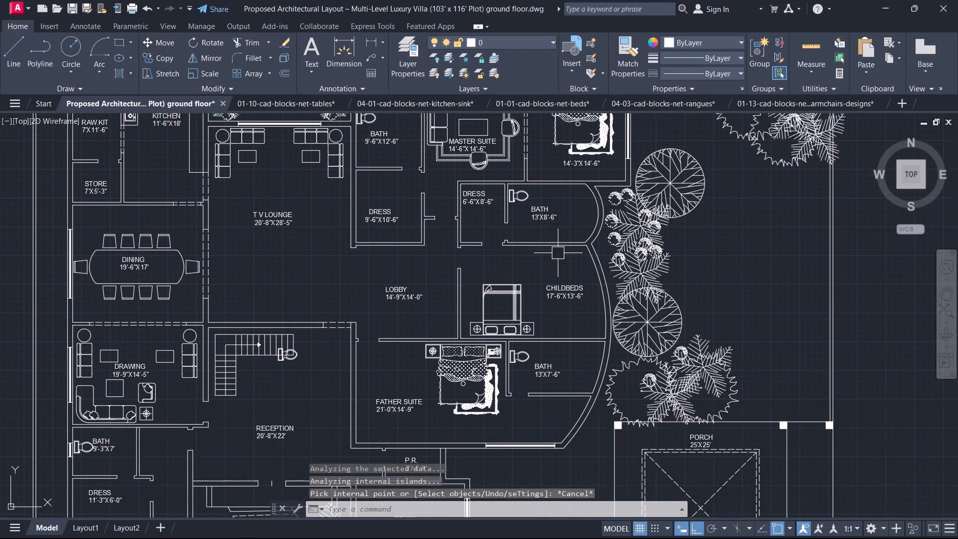
pyautogui.scroll(2, 611, 224)
pyautogui.scroll(1, 577, 200)
pyautogui.moveTo(577, 200); pyautogui.dragTo(517, 273, button='middle')
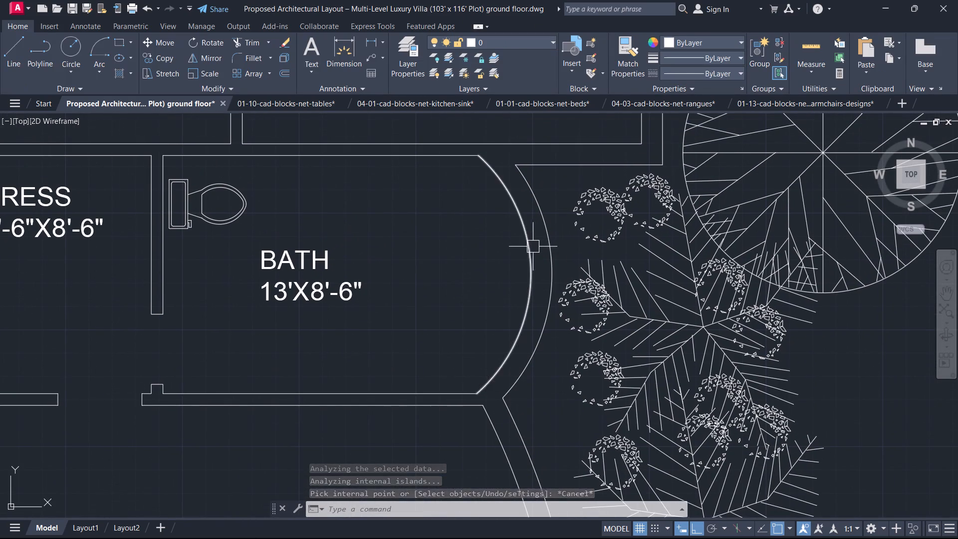
pyautogui.press('l')
pyautogui.press('space')
pyautogui.press('Escape')
pyautogui.press('o')
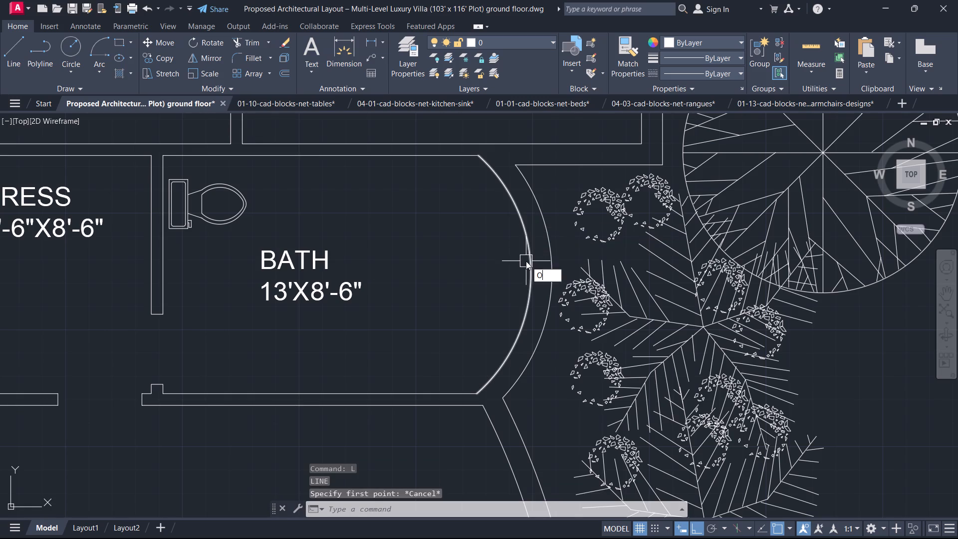
pyautogui.press('space')
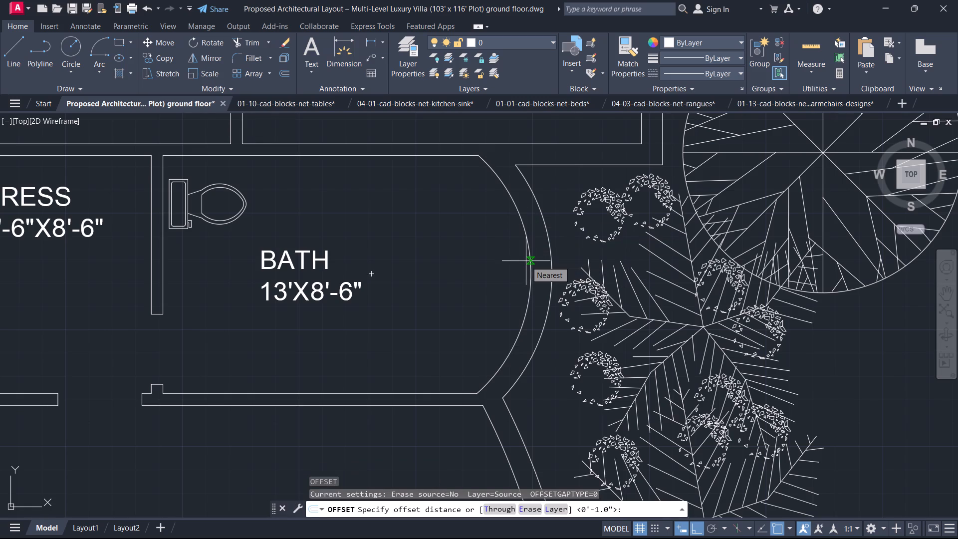
pyautogui.write('4.5')
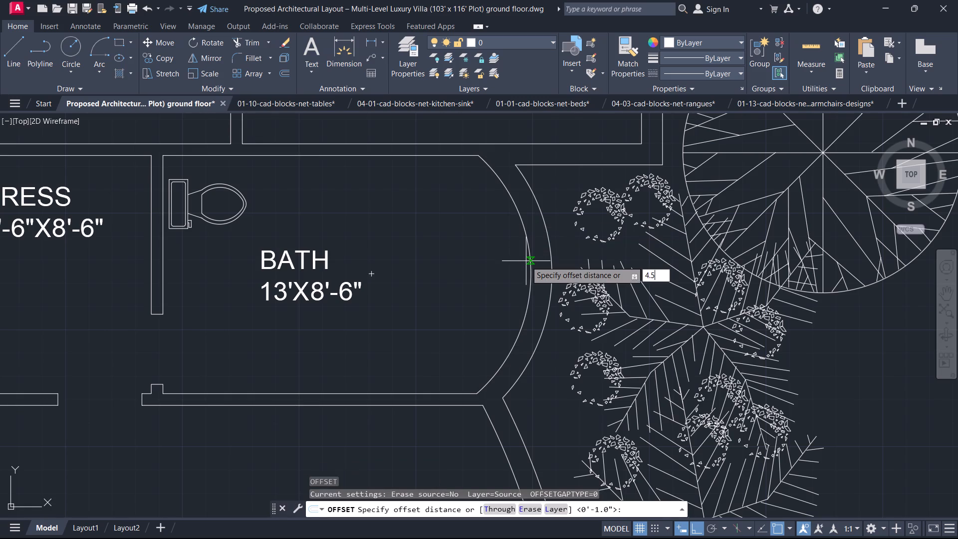
pyautogui.press('Return')
pyautogui.click(526, 261)
pyautogui.click(539, 270)
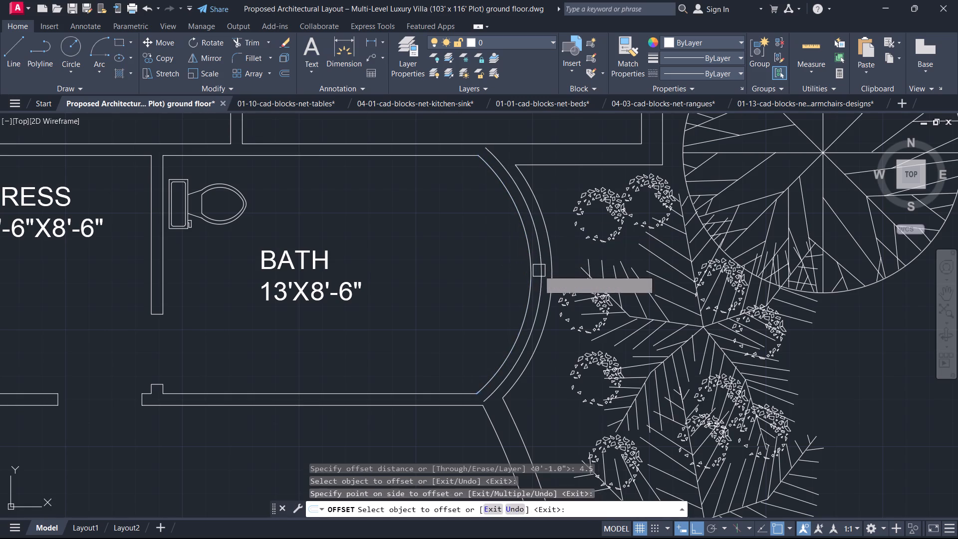
pyautogui.press('Escape')
# Offset the centre arc of the 13'X8'-6" bath's curved wall 1" to both sides.
pyautogui.write('O')
pyautogui.press('space')
pyautogui.press('1')
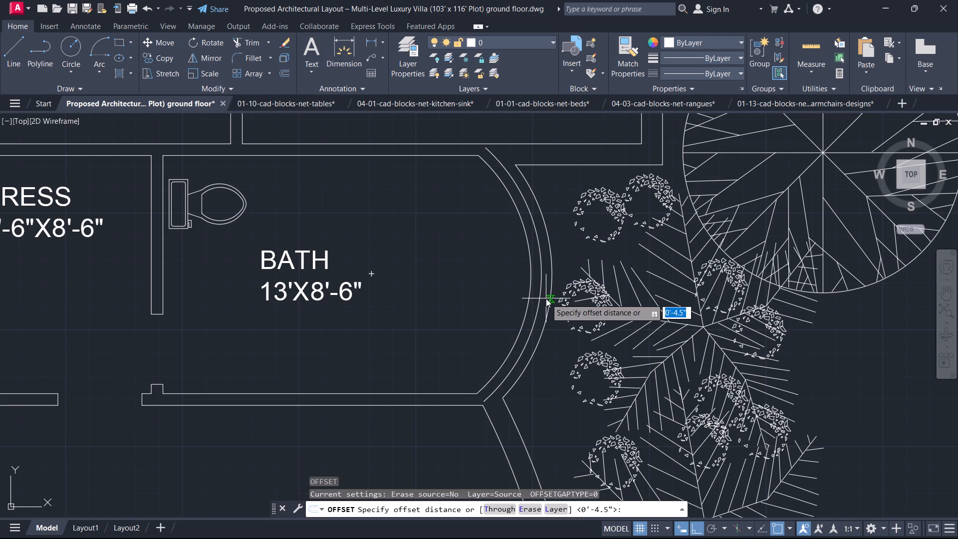
pyautogui.press('Return')
pyautogui.scroll(1, 525, 287)
pyautogui.moveTo(547, 302); pyautogui.dragTo(540, 301)
pyautogui.click(527, 293)
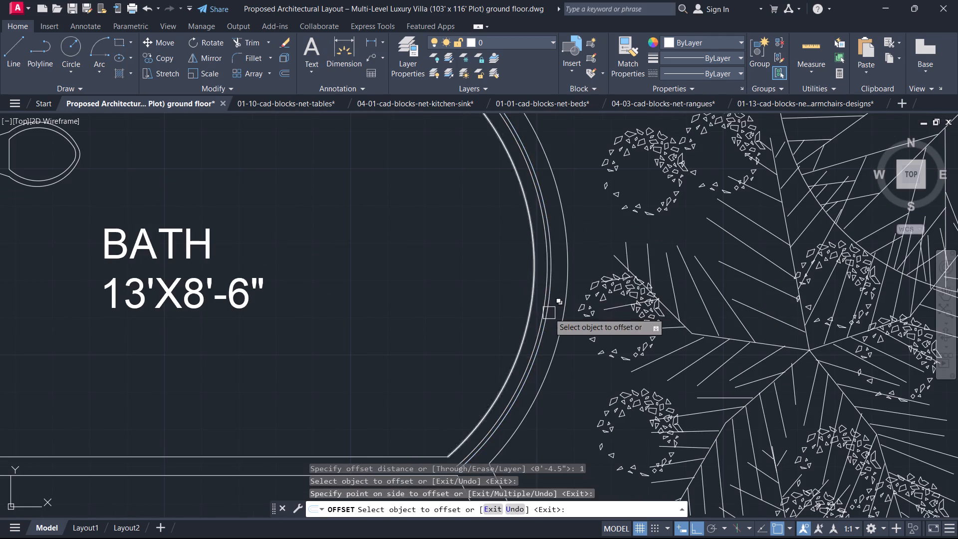
pyautogui.click(548, 312)
pyautogui.click(552, 314)
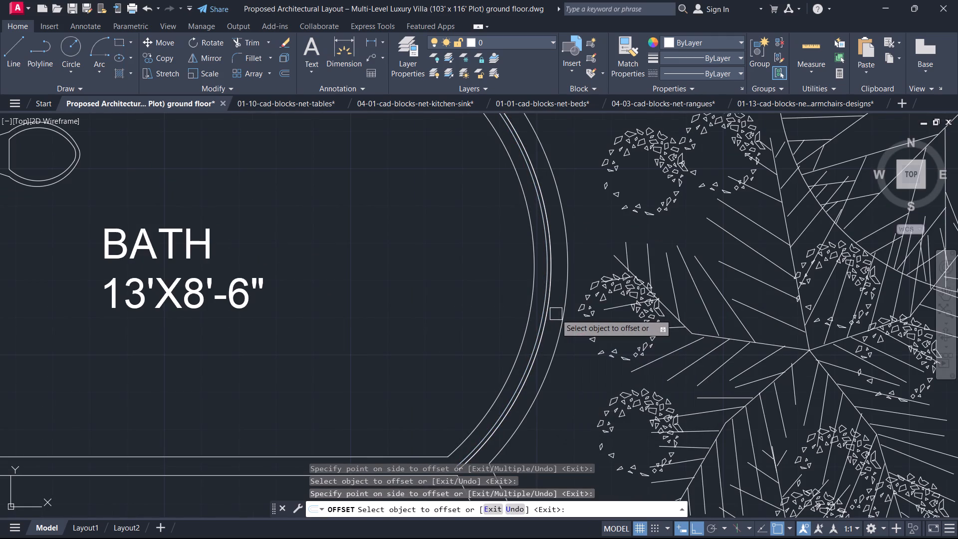
pyautogui.click(551, 313)
pyautogui.click(560, 318)
pyautogui.press('Escape')
# Erase both overlapping centre arcs between the two 1" offset arcs in the bath's curved wall.
pyautogui.scroll(4, 554, 316)
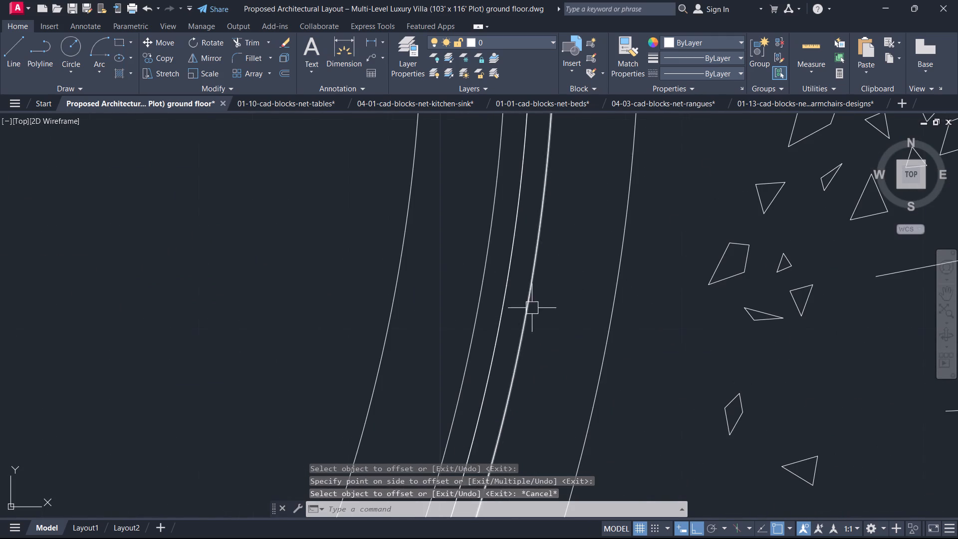
pyautogui.click(501, 309)
pyautogui.click(560, 359)
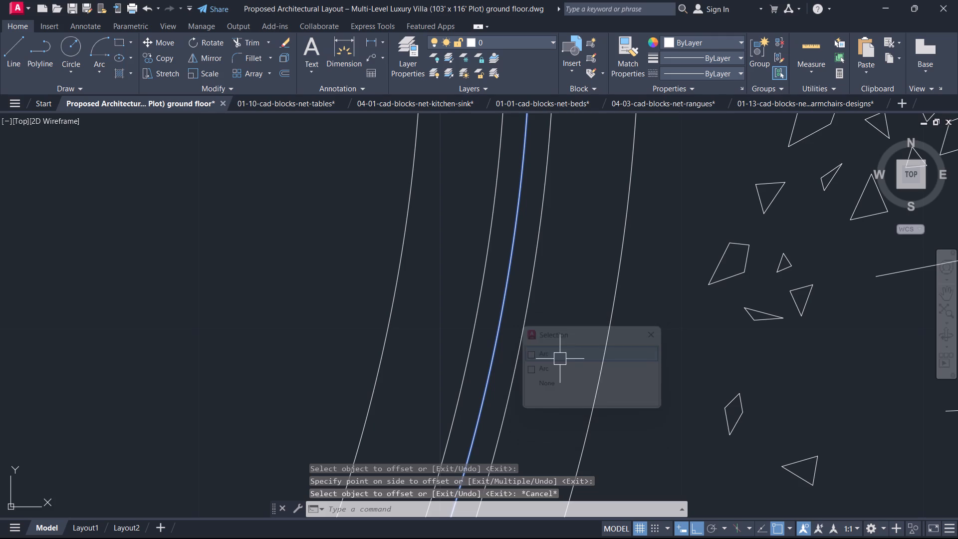
pyautogui.press('Delete')
pyautogui.click(500, 329)
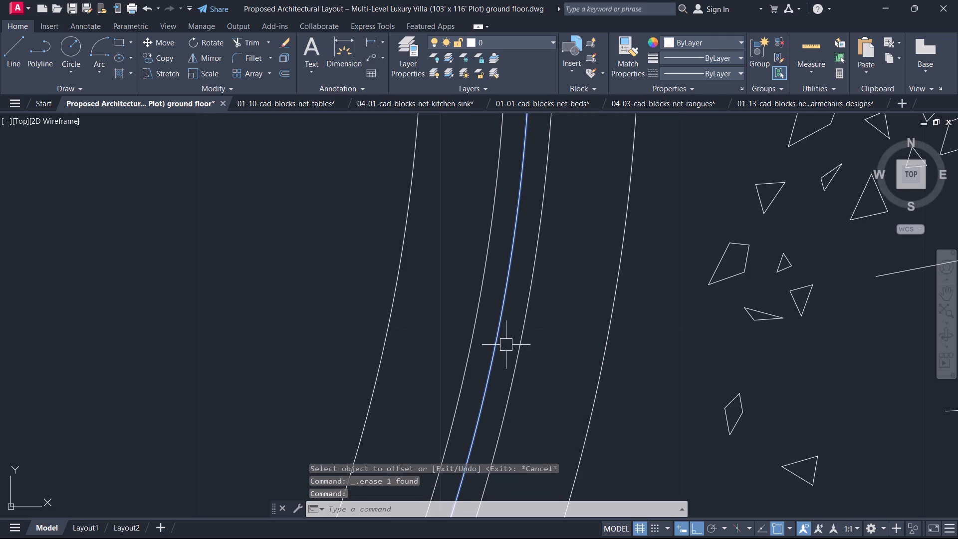
pyautogui.press('Delete')
# Draw a window end line across the bath's curved wall, from the inner arc perpendicular to the outer arc, on its northern part.
pyautogui.scroll(-6, 503, 348)
pyautogui.moveTo(501, 349); pyautogui.dragTo(562, 363, button='middle')
pyautogui.scroll(1, 553, 350)
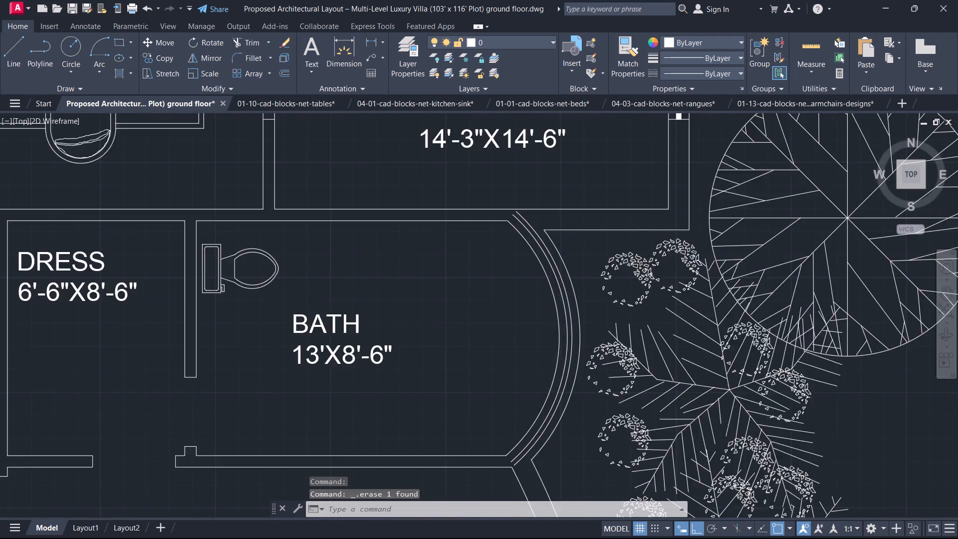
pyautogui.scroll(2, 550, 340)
pyautogui.write('L')
pyautogui.press('space')
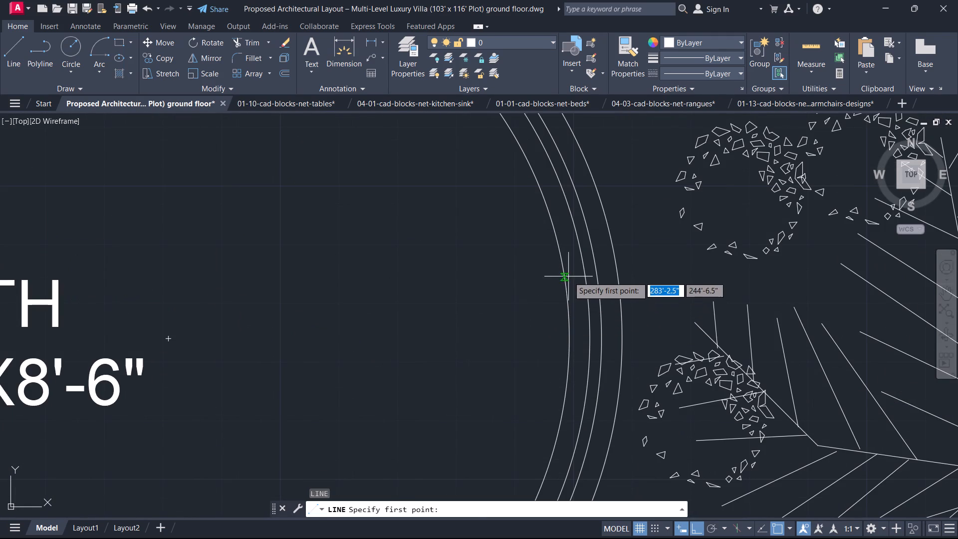
pyautogui.click(563, 271)
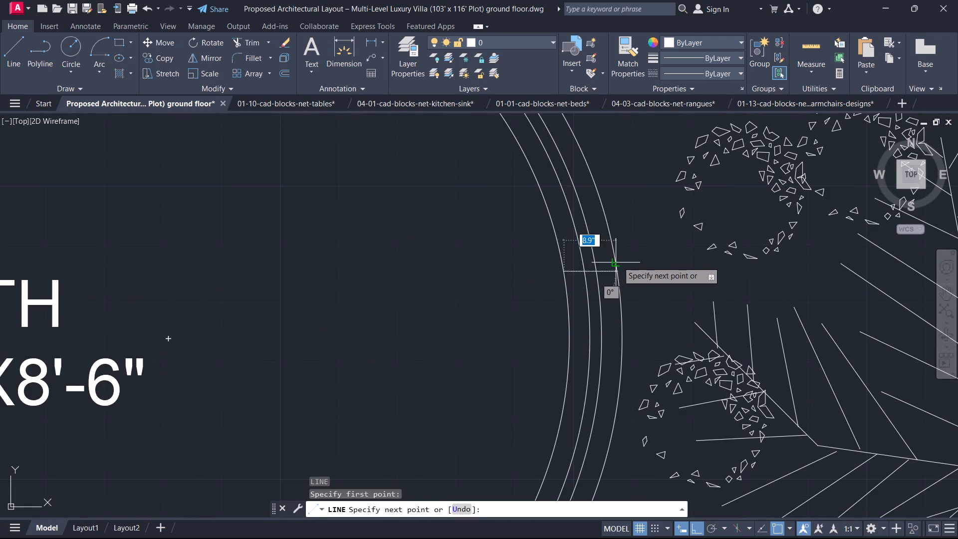
pyautogui.click(618, 262)
pyautogui.press('Escape')
# Draw the second window end line across the bath's curved wall, perpendicular to the outer arc, on its southern part.
pyautogui.scroll(-1, 618, 281)
pyautogui.moveTo(618, 281); pyautogui.dragTo(616, 168, button='middle')
pyautogui.scroll(1, 616, 168)
pyautogui.scroll(-2, 603, 201)
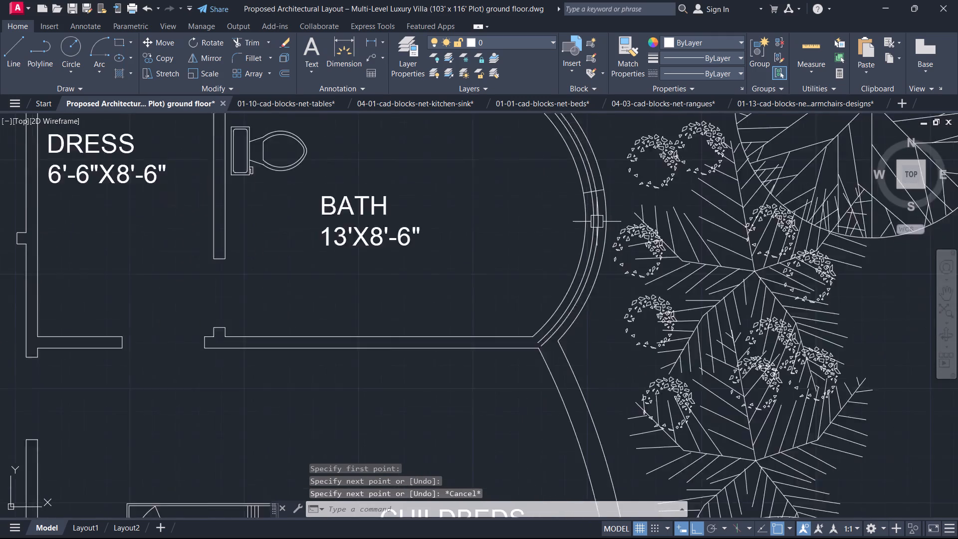
pyautogui.scroll(-1, 597, 222)
pyautogui.scroll(2, 592, 240)
pyautogui.press('space')
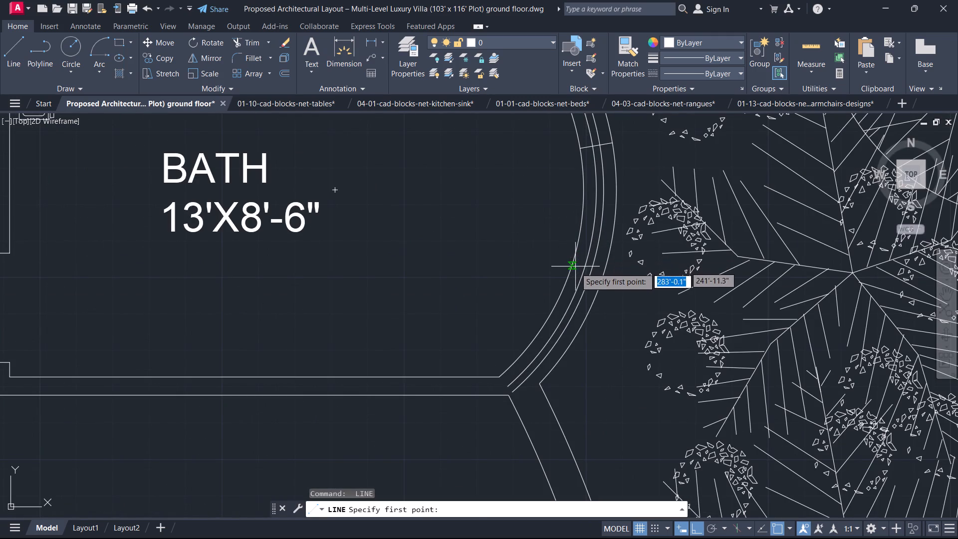
pyautogui.click(572, 274)
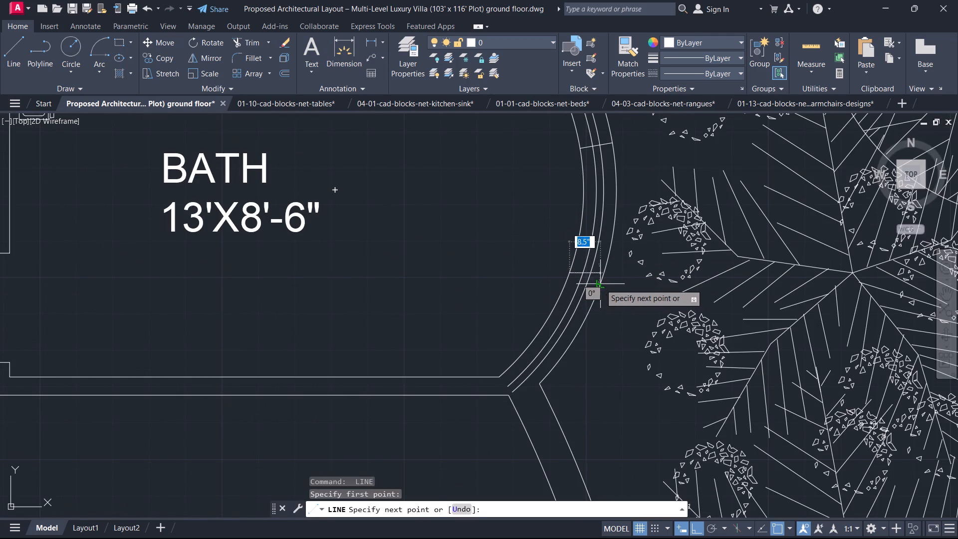
pyautogui.click(600, 284)
pyautogui.press('Escape')
# Trim the two offset arcs beyond both window end lines in the 13'X8'-6" bath's curved wall.
pyautogui.scroll(2, 586, 293)
pyautogui.write('TR')
pyautogui.press('space')
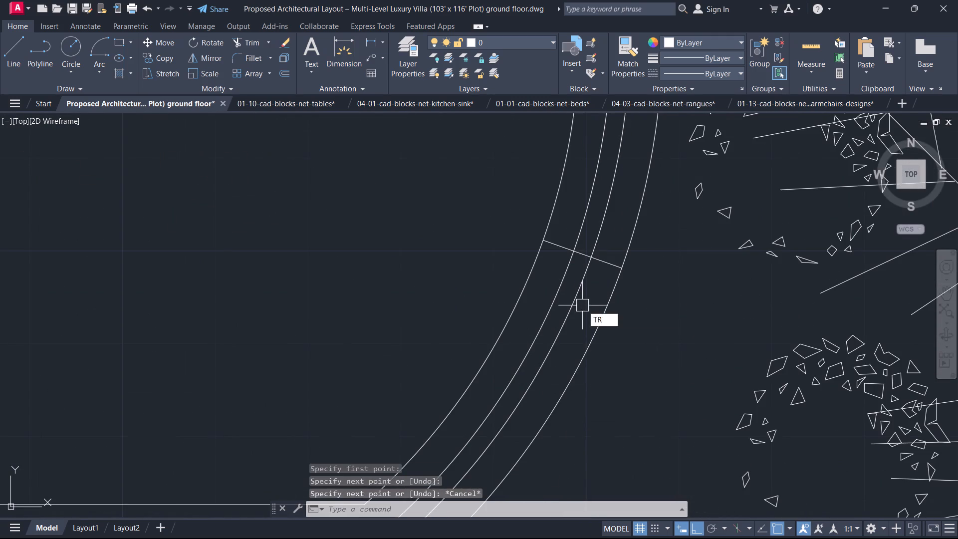
pyautogui.click(580, 310)
pyautogui.click(552, 281)
pyautogui.scroll(-4, 579, 281)
pyautogui.scroll(4, 582, 206)
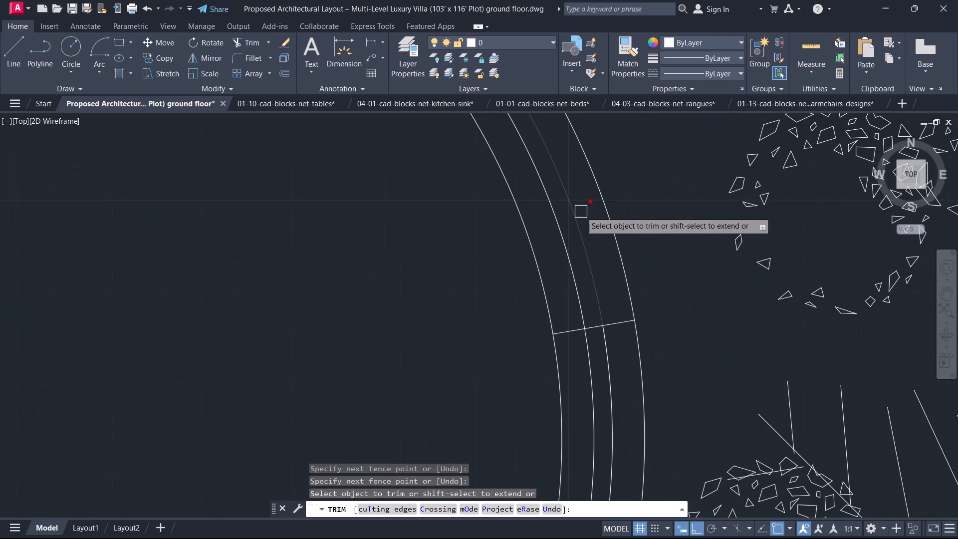
pyautogui.click(591, 224)
pyautogui.click(559, 245)
pyautogui.press('Escape')
# Fill the strip between the two trimmed arcs of the 13'X8'-6" bath's curved window with a solid hatch.
pyautogui.scroll(-3, 583, 283)
pyautogui.moveTo(585, 293); pyautogui.dragTo(601, 230, button='middle')
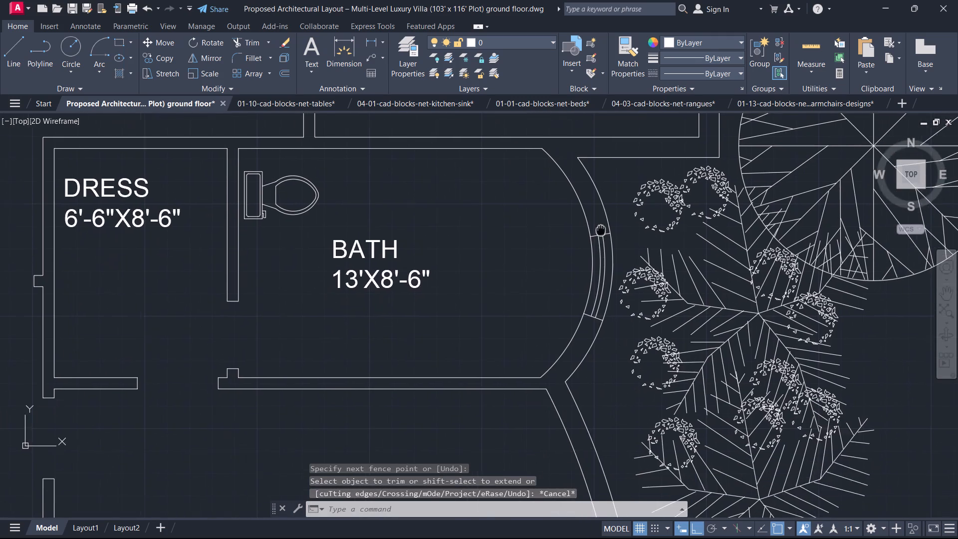
pyautogui.moveTo(601, 230); pyautogui.dragTo(602, 226, button='middle')
pyautogui.write('H')
pyautogui.press('space')
pyautogui.scroll(1, 609, 261)
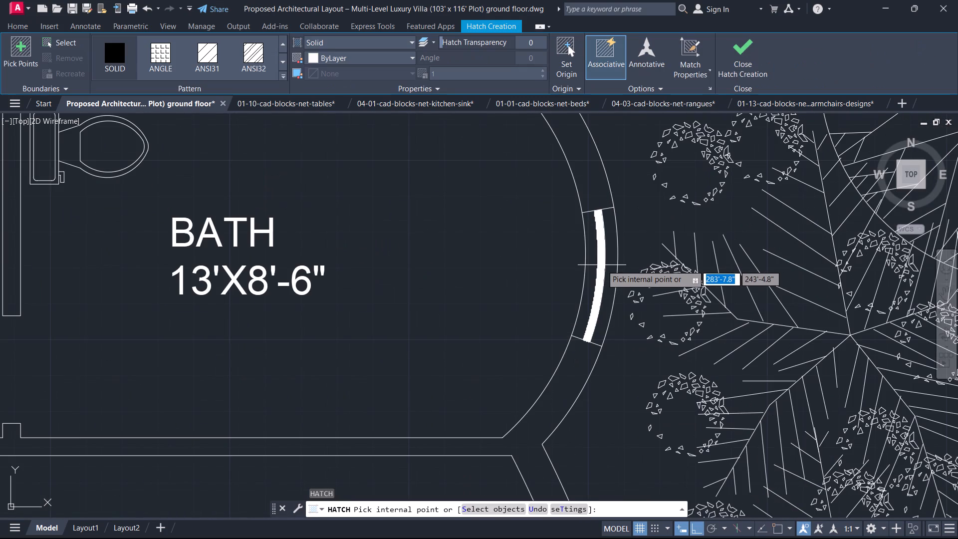
pyautogui.click(602, 265)
pyautogui.press('Escape')
# Offset the inner arc of the CHILDBEDS room's curved exterior wall 4.5" outward to the wall's centre.
pyautogui.scroll(-3, 596, 278)
pyautogui.moveTo(592, 309); pyautogui.dragTo(615, 236, button='middle')
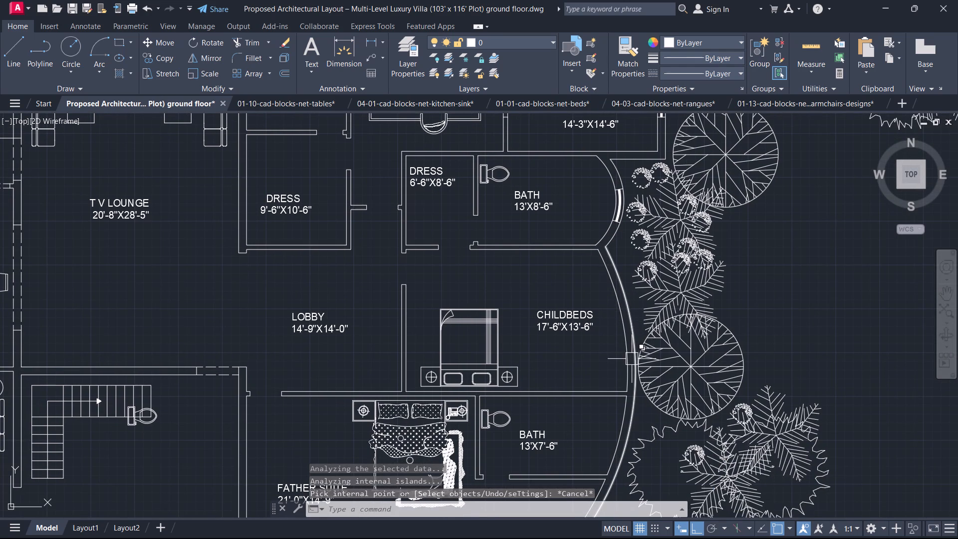
pyautogui.scroll(1, 629, 322)
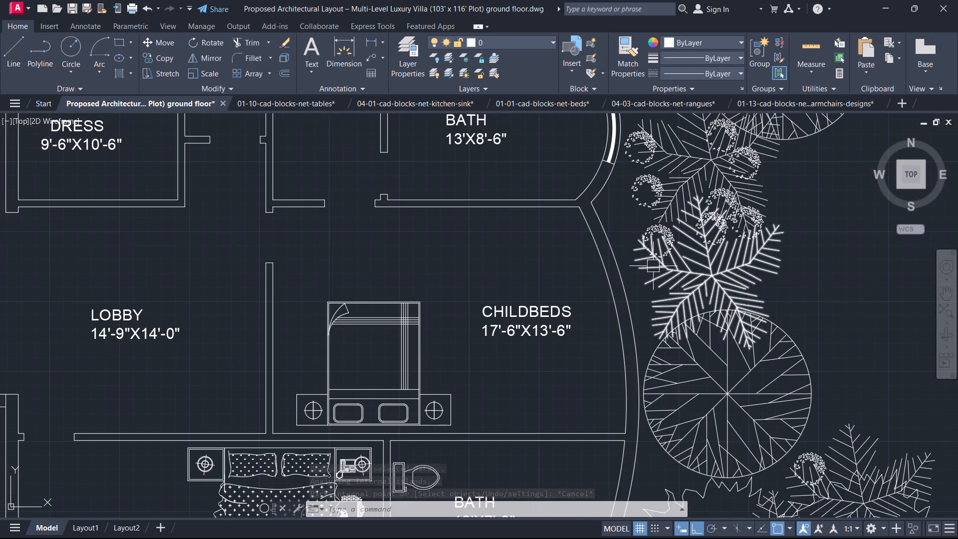
pyautogui.moveTo(637, 352); pyautogui.dragTo(641, 267, button='middle')
pyautogui.write('O')
pyautogui.press('space')
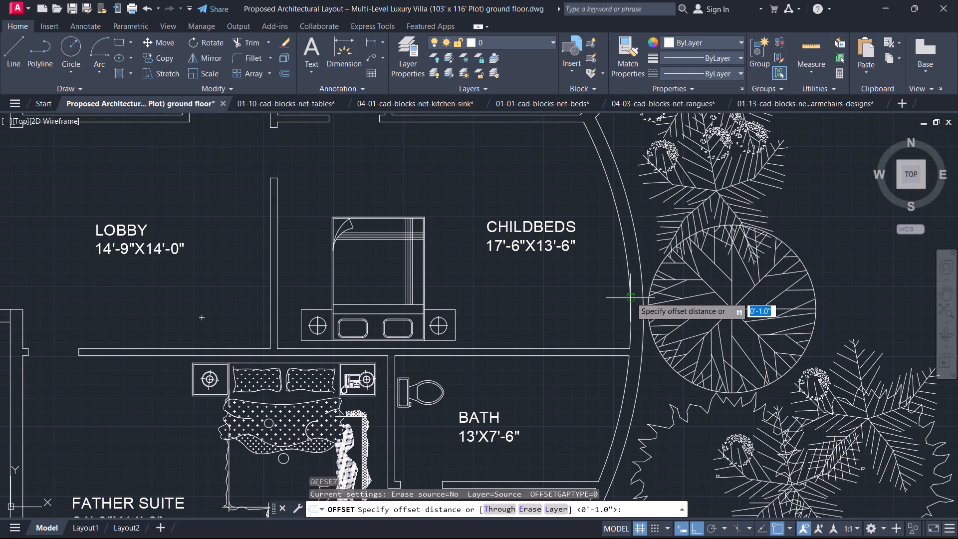
pyautogui.write('4.5')
pyautogui.press('Return')
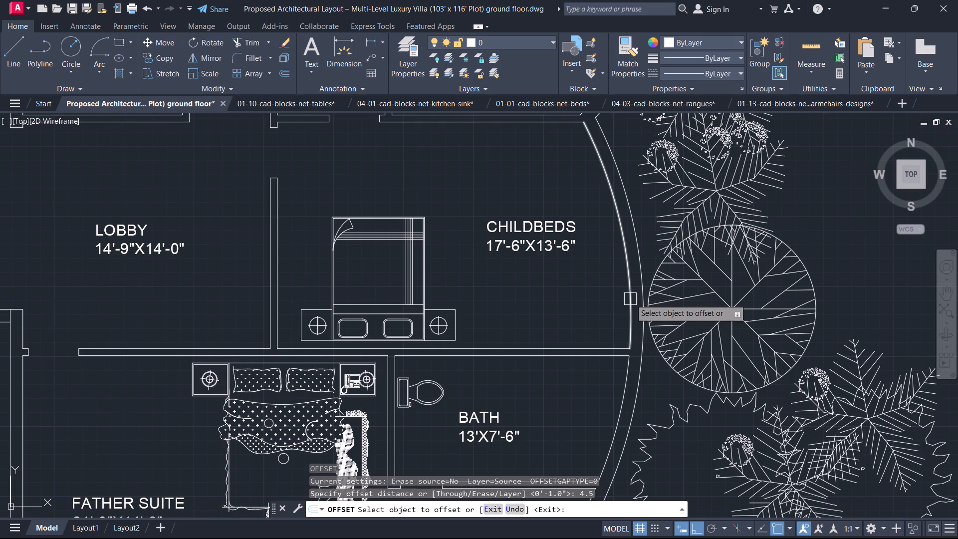
pyautogui.click(630, 300)
pyautogui.click(660, 299)
pyautogui.press('Escape')
# Offset the centre arc of the CHILDBEDS room's curved wall 1" to both sides.
pyautogui.write('O')
pyautogui.press('space')
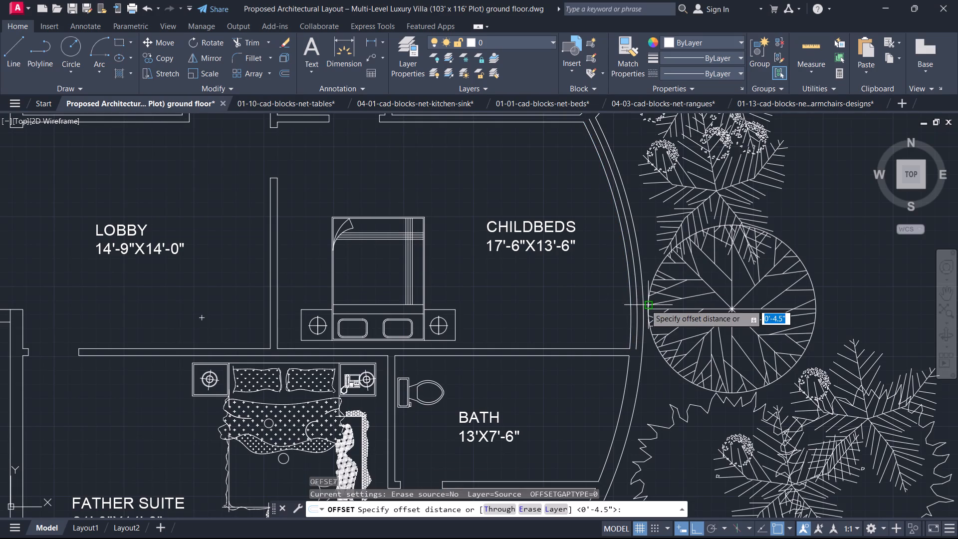
pyautogui.press('1')
pyautogui.press('Return')
pyautogui.scroll(3, 625, 309)
pyautogui.moveTo(681, 341); pyautogui.dragTo(670, 338)
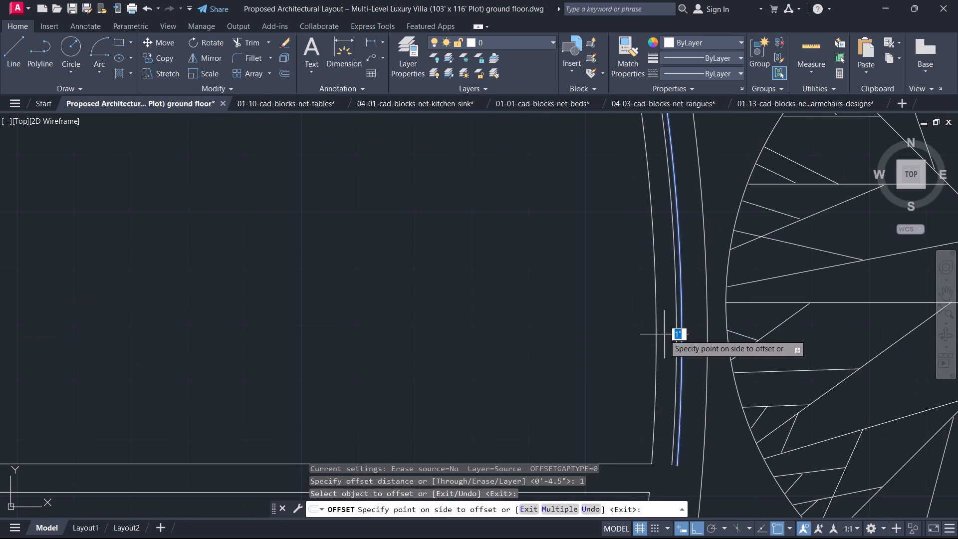
pyautogui.click(657, 330)
pyautogui.click(686, 341)
pyautogui.click(695, 341)
pyautogui.press('Escape')
# Draw a window end line across the CHILDBEDS room's curved wall, from the inner arc perpendicular to the outer arc, beside the room label.
pyautogui.scroll(-1, 670, 352)
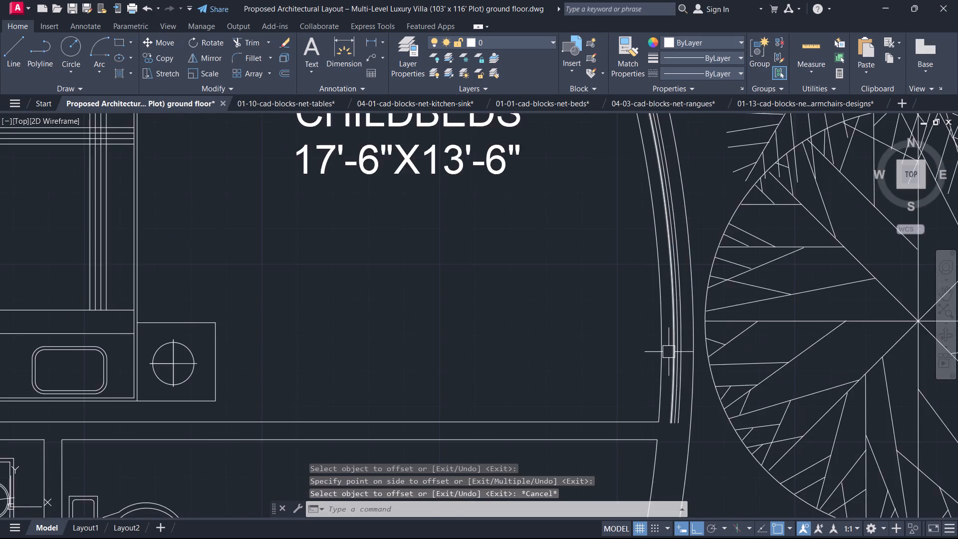
pyautogui.scroll(-2, 668, 351)
pyautogui.moveTo(668, 351); pyautogui.dragTo(672, 399, button='middle')
pyautogui.press('l')
pyautogui.press('space')
pyautogui.scroll(2, 667, 350)
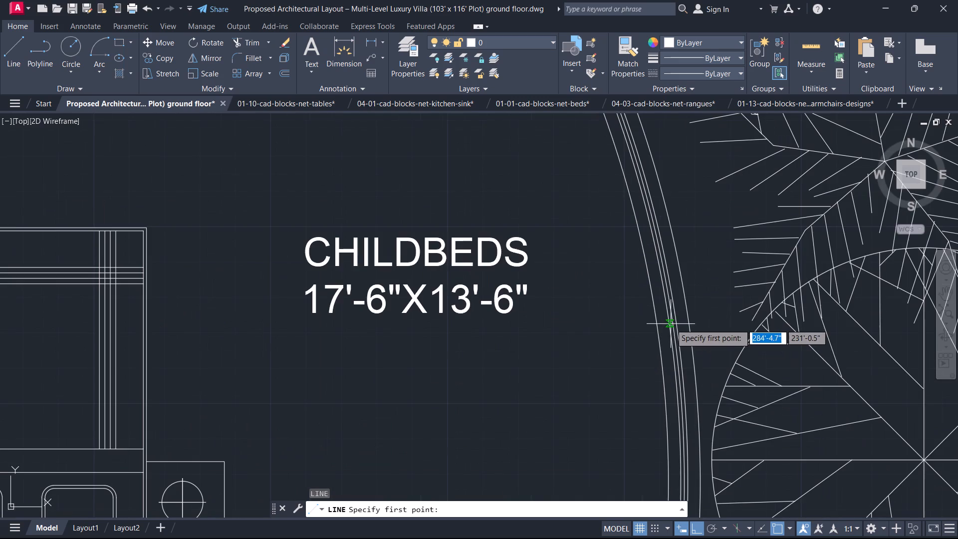
pyautogui.click(654, 295)
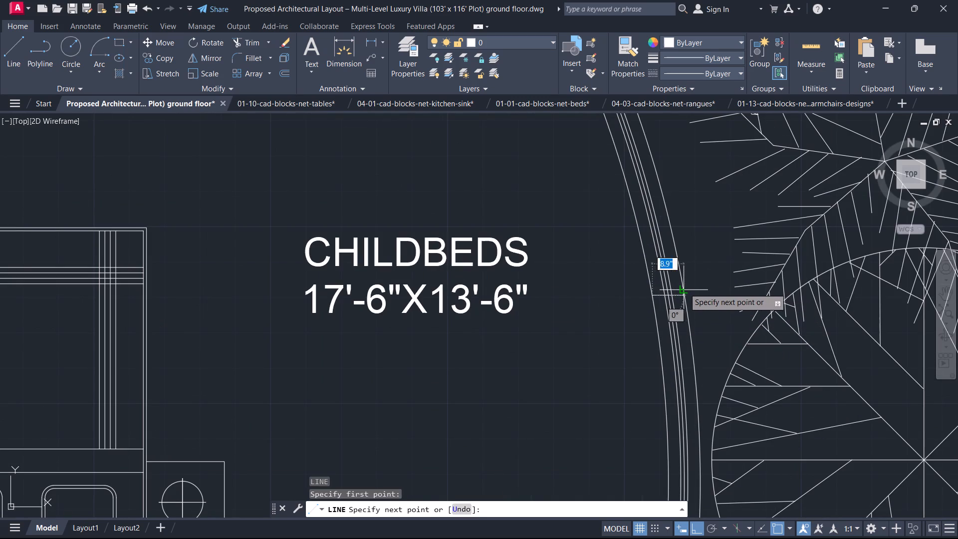
pyautogui.click(684, 291)
pyautogui.press('Escape')
# Trim the centre and offset arcs north of the window end line in the CHILDBEDS room's curved wall.
pyautogui.moveTo(672, 312); pyautogui.dragTo(671, 249, button='middle')
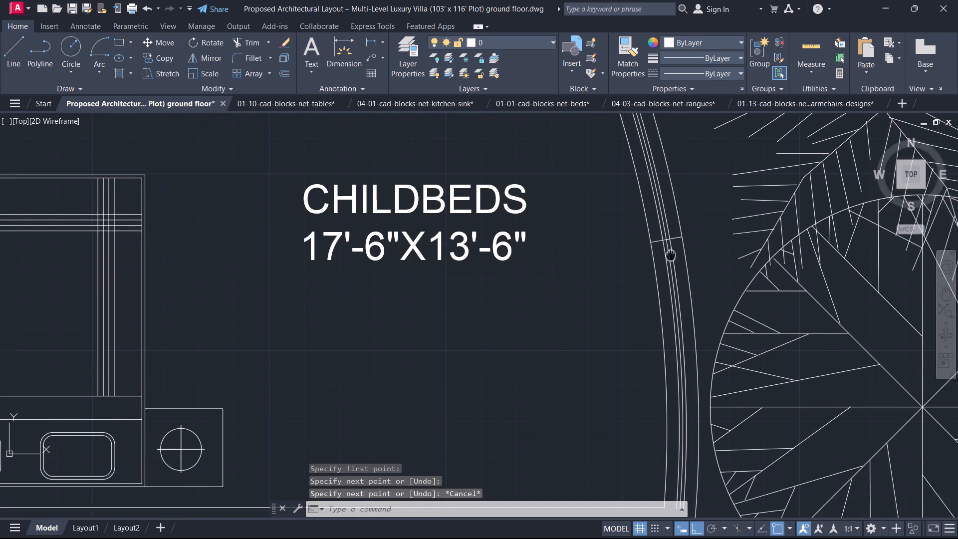
pyautogui.moveTo(671, 249); pyautogui.dragTo(671, 248, button='middle')
pyautogui.scroll(2, 670, 241)
pyautogui.write('TR')
pyautogui.press('space')
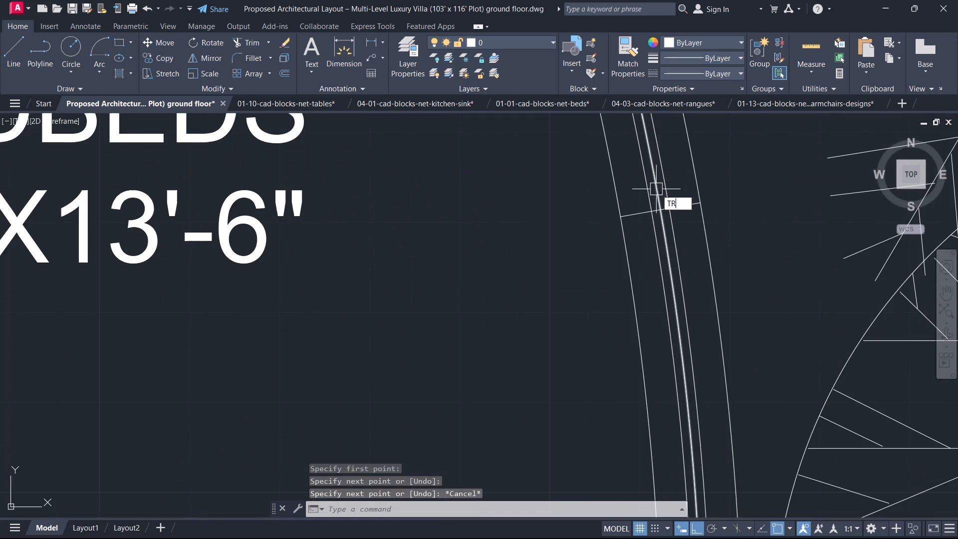
pyautogui.click(672, 169)
pyautogui.click(645, 182)
# Remove the remaining centre arc between the two 1" offset arcs in the CHILDBEDS room's curved wall.
pyautogui.moveTo(679, 258); pyautogui.dragTo(676, 154, button='middle')
pyautogui.scroll(-1, 676, 158)
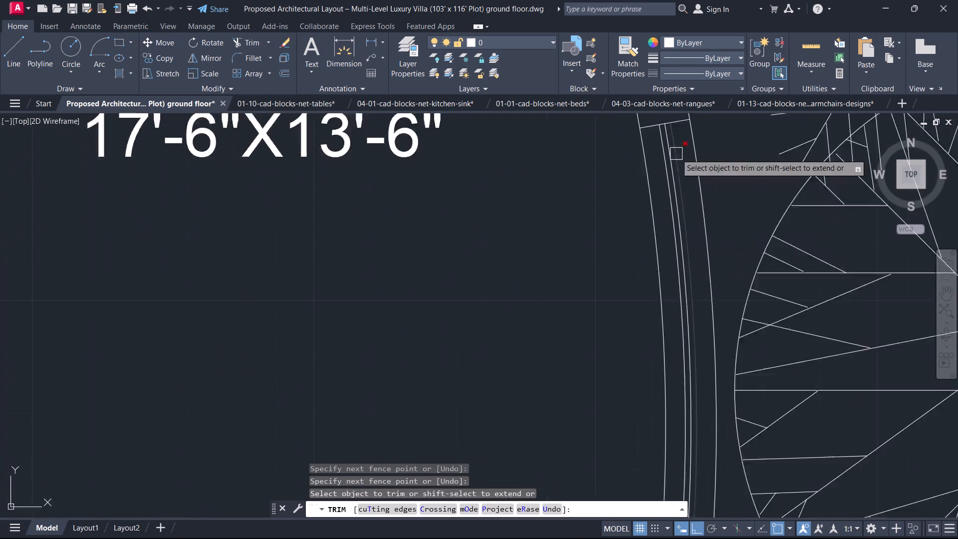
pyautogui.scroll(1, 678, 196)
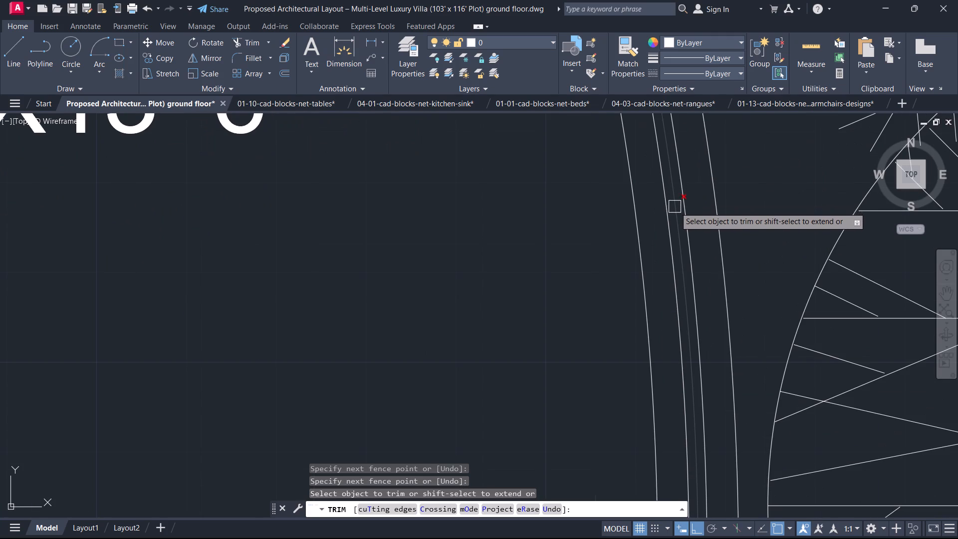
pyautogui.scroll(2, 675, 207)
pyautogui.click(675, 207)
pyautogui.scroll(1, 677, 235)
pyautogui.scroll(-7, 677, 235)
pyautogui.moveTo(685, 291); pyautogui.dragTo(666, 134, button='middle')
pyautogui.press('Escape')
# Extend the CHILDBEDS room's southern wall line across the curved wall to its outer arc.
pyautogui.scroll(1, 674, 204)
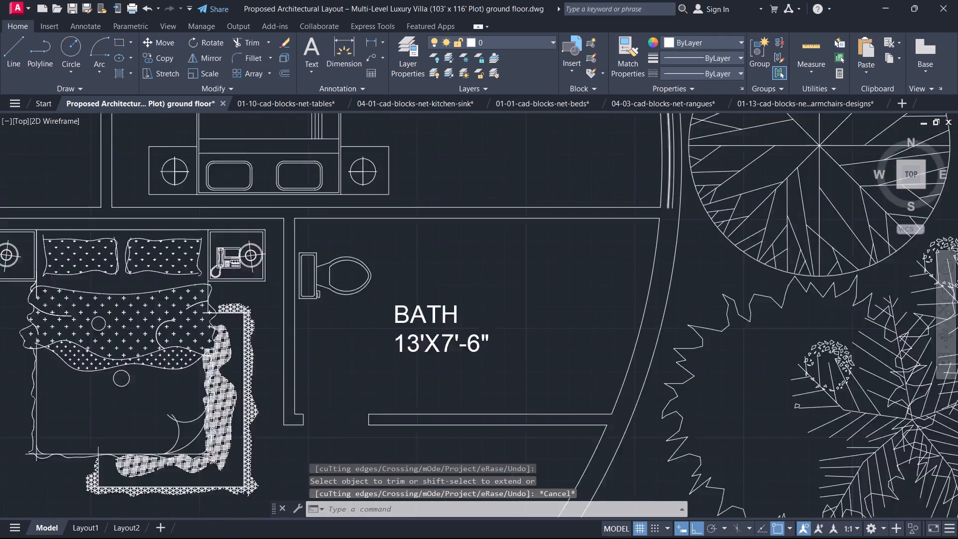
pyautogui.scroll(2, 674, 207)
pyautogui.write('EX')
pyautogui.press('space')
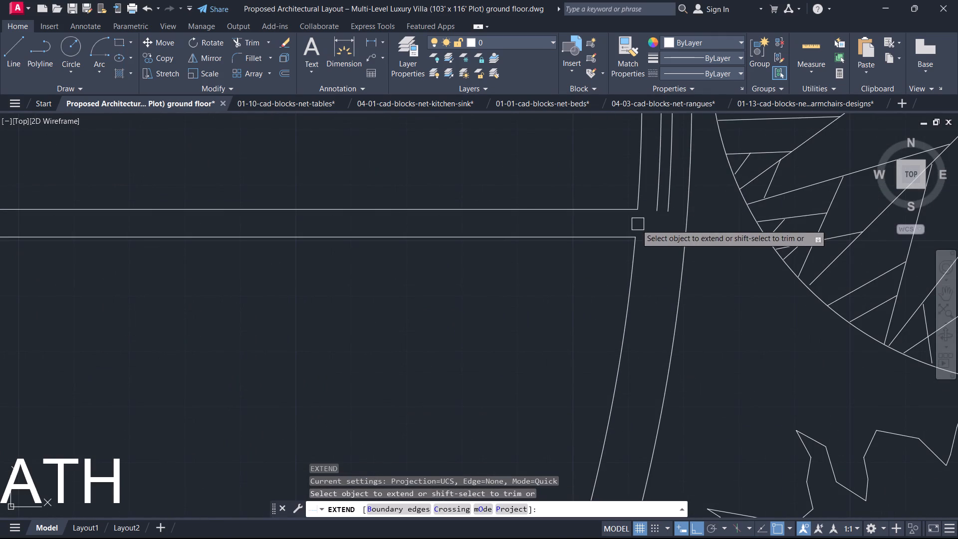
pyautogui.click(613, 211)
pyautogui.click(623, 212)
pyautogui.click(613, 208)
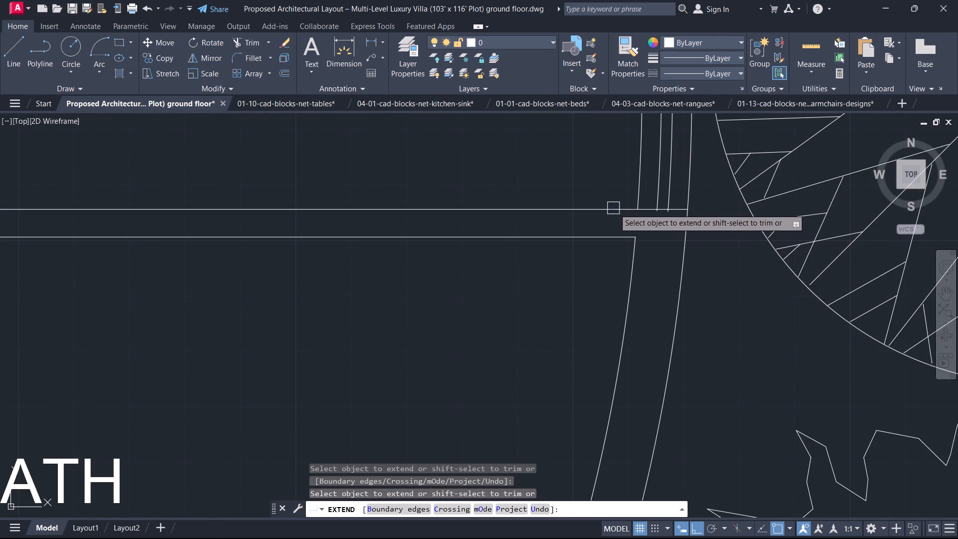
pyautogui.press('Escape')
# Trim the ends of both offset arcs that overhang the extended southern wall line of the CHILDBEDS room.
pyautogui.scroll(4, 665, 215)
pyautogui.moveTo(669, 212); pyautogui.dragTo(680, 258, button='middle')
pyautogui.press('r')
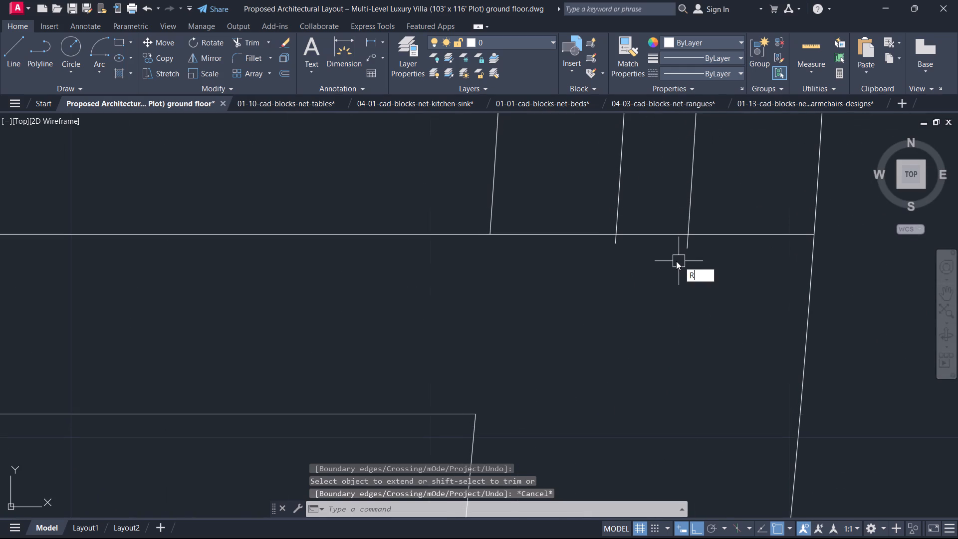
pyautogui.press('Escape')
pyautogui.press('r')
pyautogui.press('Escape')
pyautogui.write('TR')
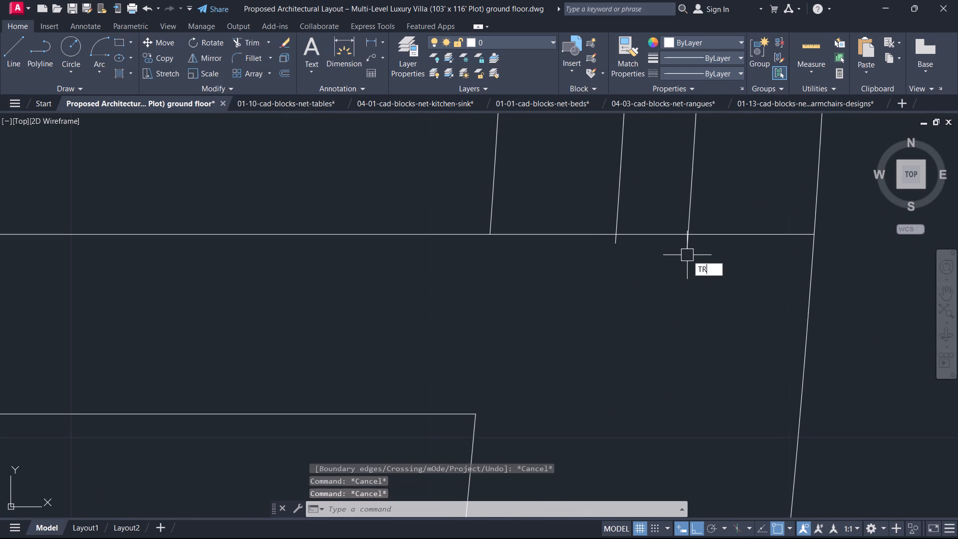
pyautogui.press('space')
pyautogui.click(699, 248)
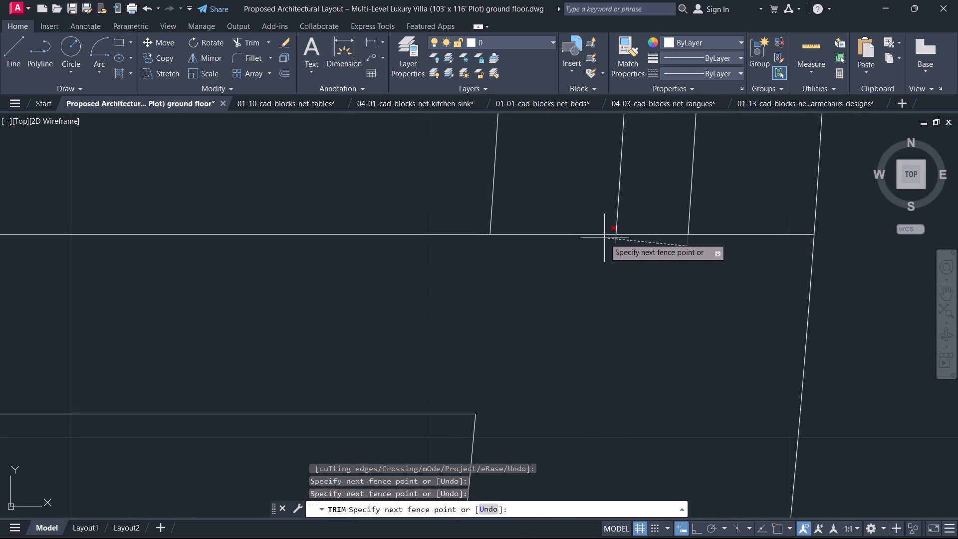
pyautogui.click(604, 238)
pyautogui.press('Escape')
# Fill the strip between the two offset arcs of the CHILDBEDS room's curved window with a solid hatch.
pyautogui.scroll(-5, 667, 223)
pyautogui.moveTo(675, 234); pyautogui.dragTo(659, 295, button='middle')
pyautogui.scroll(-2, 663, 282)
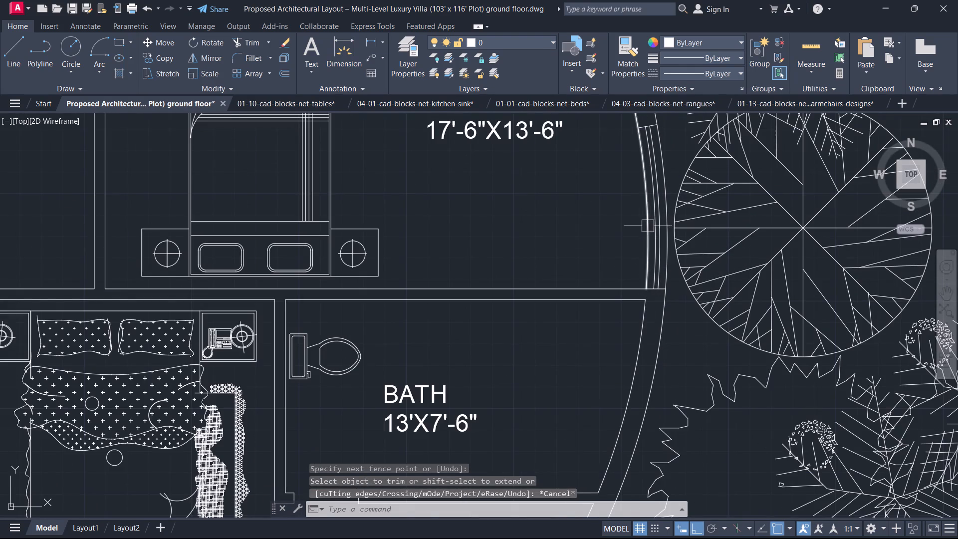
pyautogui.scroll(1, 649, 226)
pyautogui.press('h')
pyautogui.press('space')
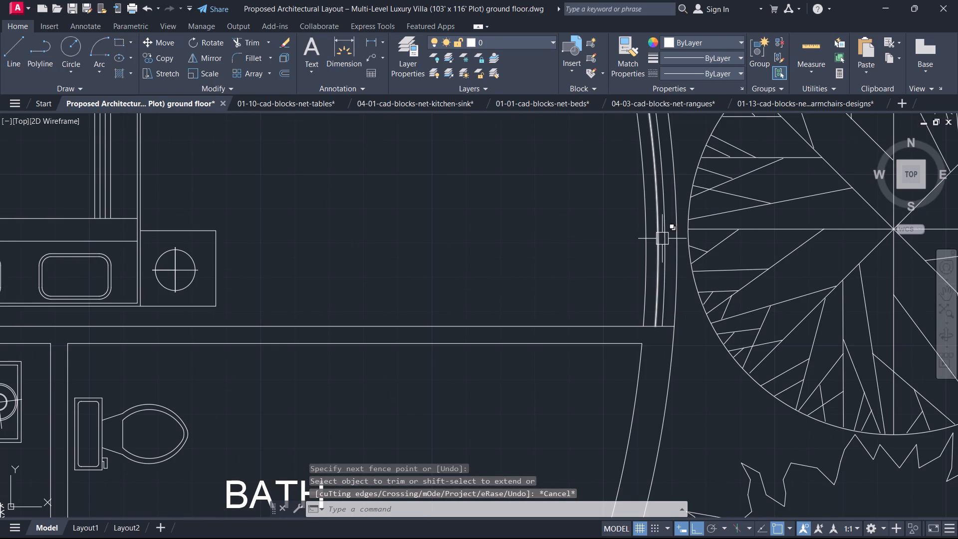
pyautogui.scroll(1, 668, 231)
pyautogui.click(655, 244)
pyautogui.press('Escape')
# Draw a window end line across the 13'X7'-6" bath's curved wall, from the inner arc perpendicular to the outer arc, on its northern part.
pyautogui.scroll(-5, 631, 277)
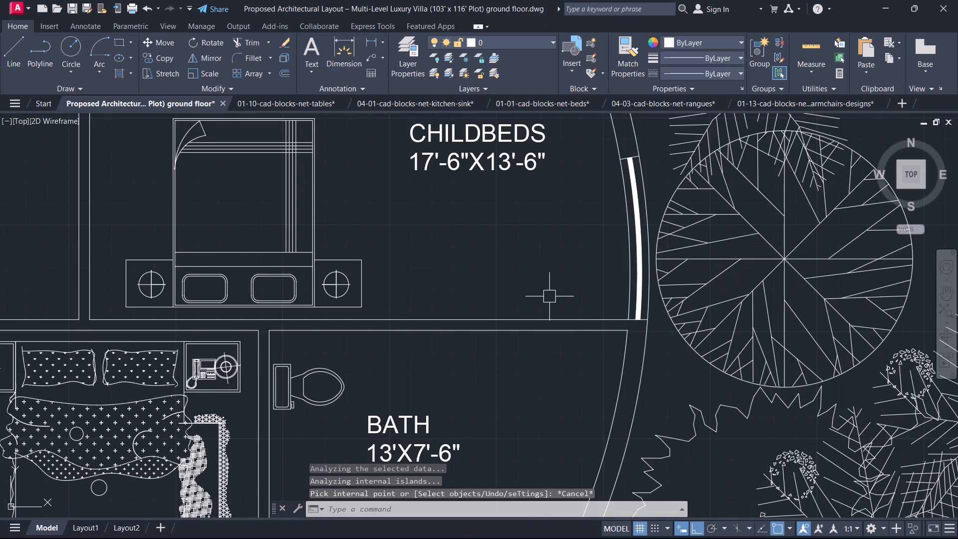
pyautogui.scroll(-2, 549, 296)
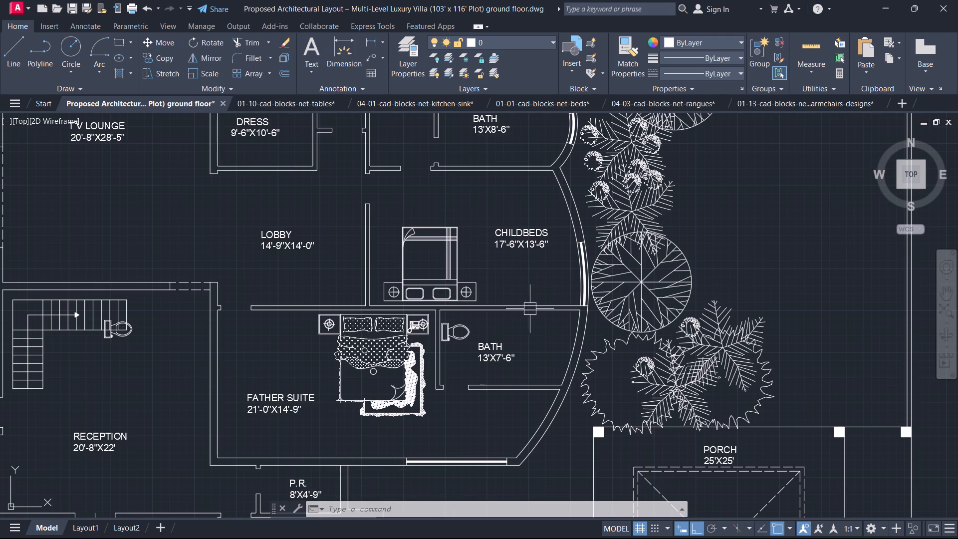
pyautogui.scroll(-1, 529, 309)
pyautogui.scroll(2, 555, 363)
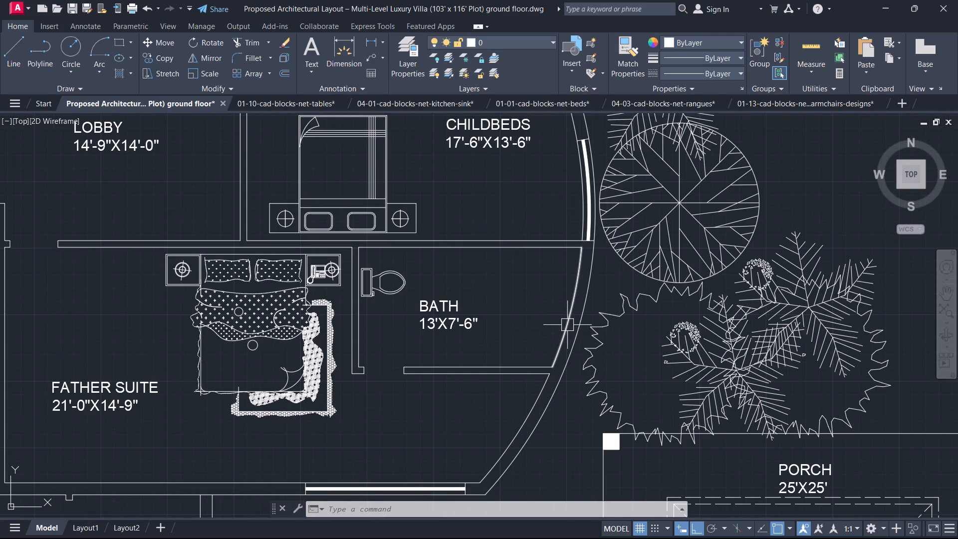
pyautogui.press('l')
pyautogui.press('space')
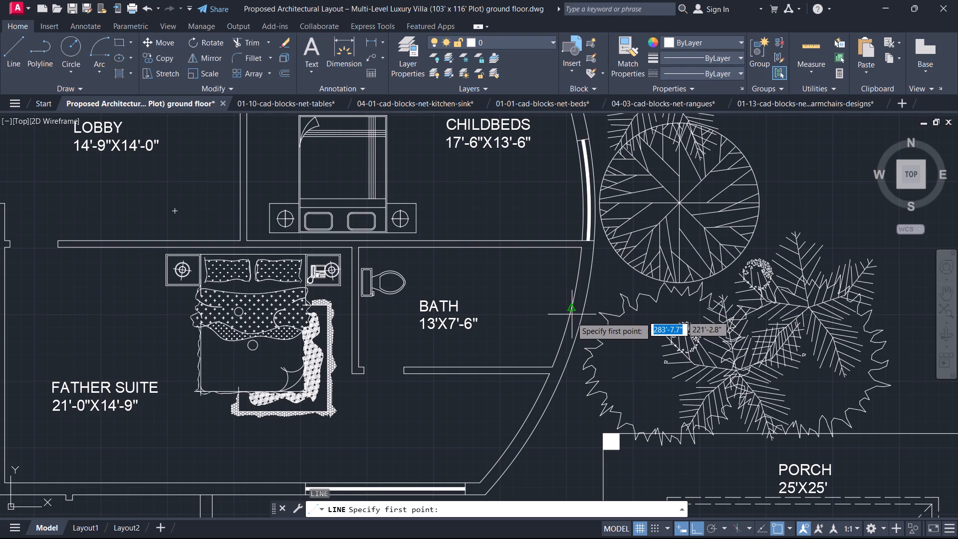
pyautogui.click(578, 288)
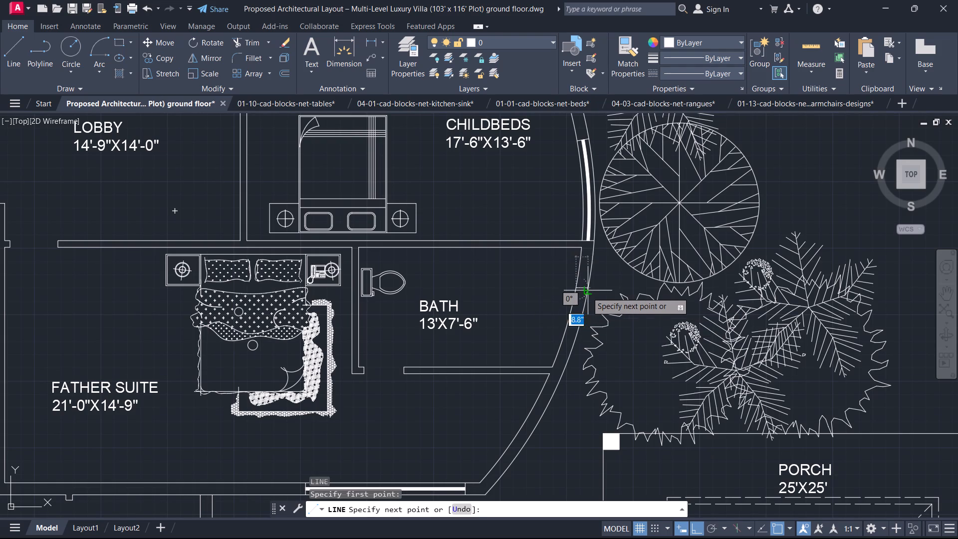
pyautogui.scroll(4, 592, 287)
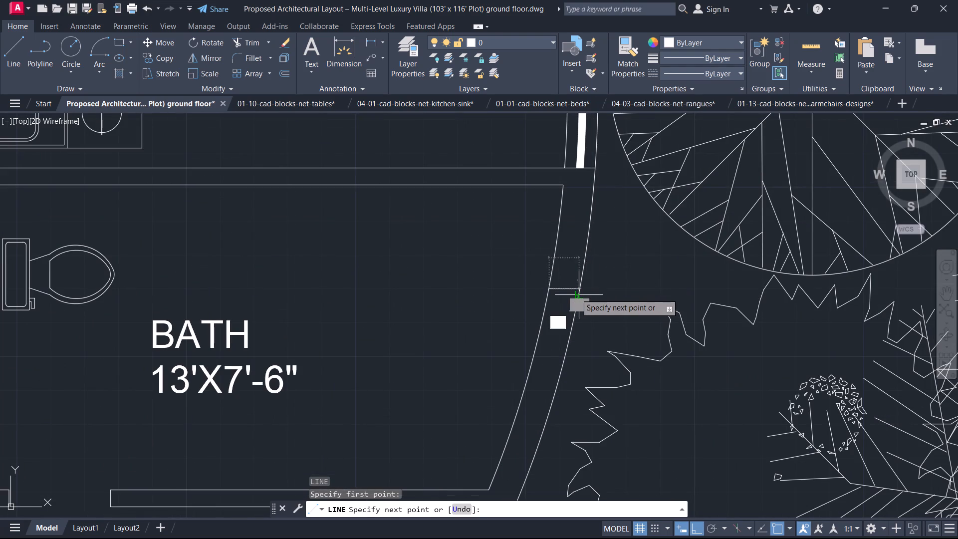
pyautogui.click(576, 293)
pyautogui.press('Escape')
# Draw the second window end line across the 13'X7'-6" bath's curved wall, perpendicular to the outer arc, south of the first.
pyautogui.write('L')
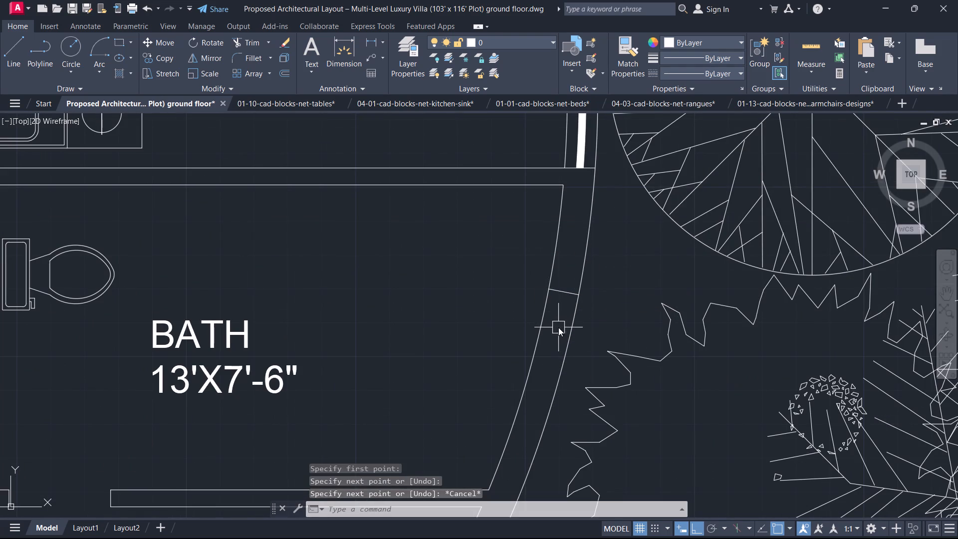
pyautogui.press('space')
pyautogui.click(529, 369)
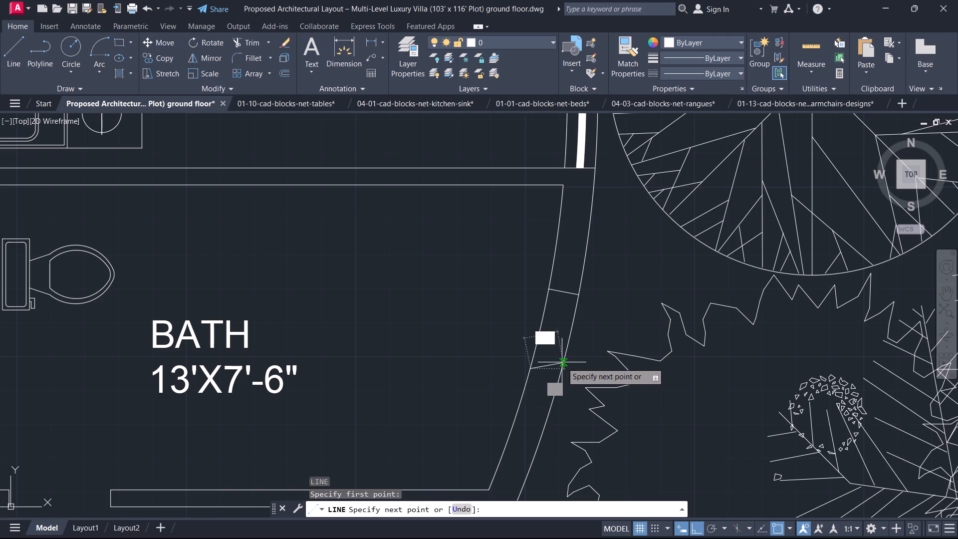
pyautogui.click(560, 376)
pyautogui.press('Escape')
# Offset the inner arc of the 13'X7'-6" bath's curved wall by 4.5" towards the outer arc.
pyautogui.moveTo(533, 358); pyautogui.dragTo(617, 298, button='middle')
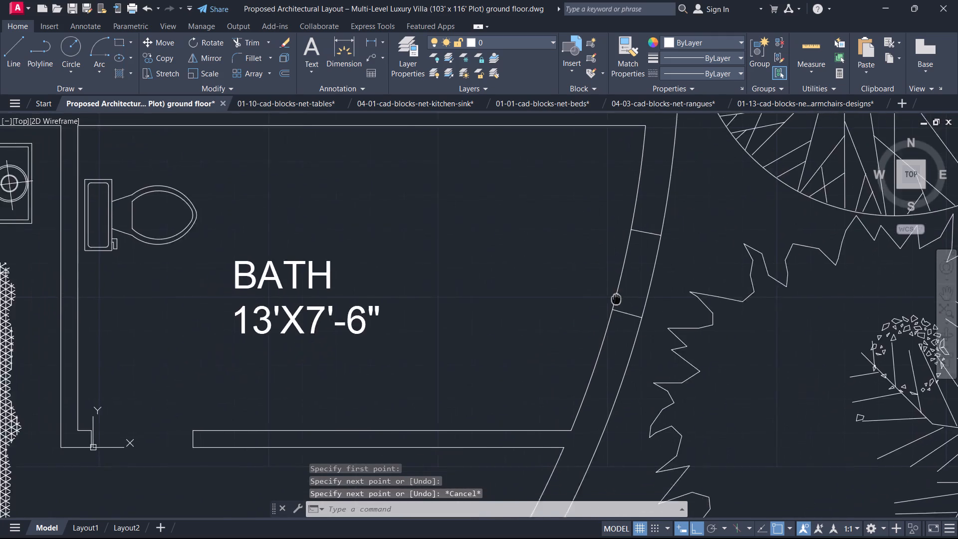
pyautogui.moveTo(617, 298); pyautogui.dragTo(618, 298, button='middle')
pyautogui.scroll(-1, 618, 298)
pyautogui.write('O')
pyautogui.press('space')
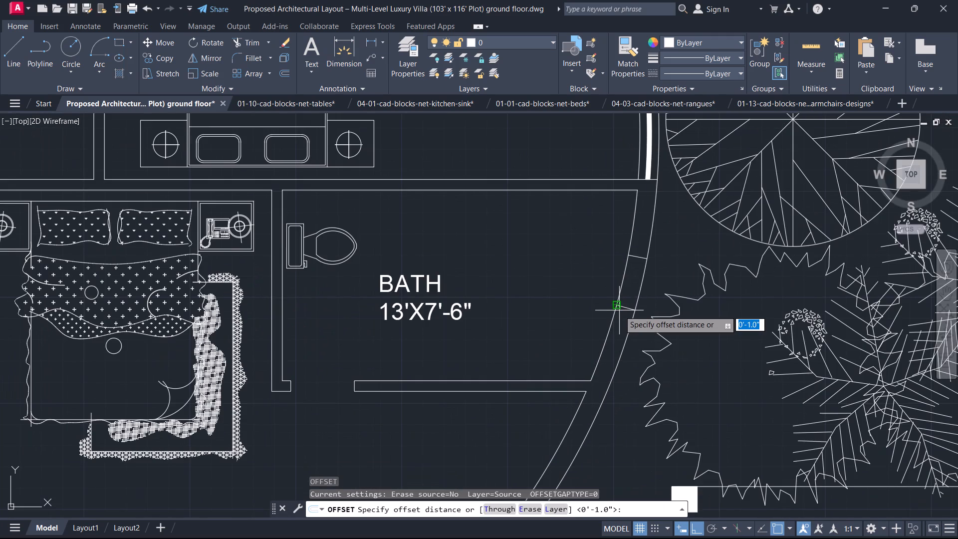
pyautogui.write('45.5')
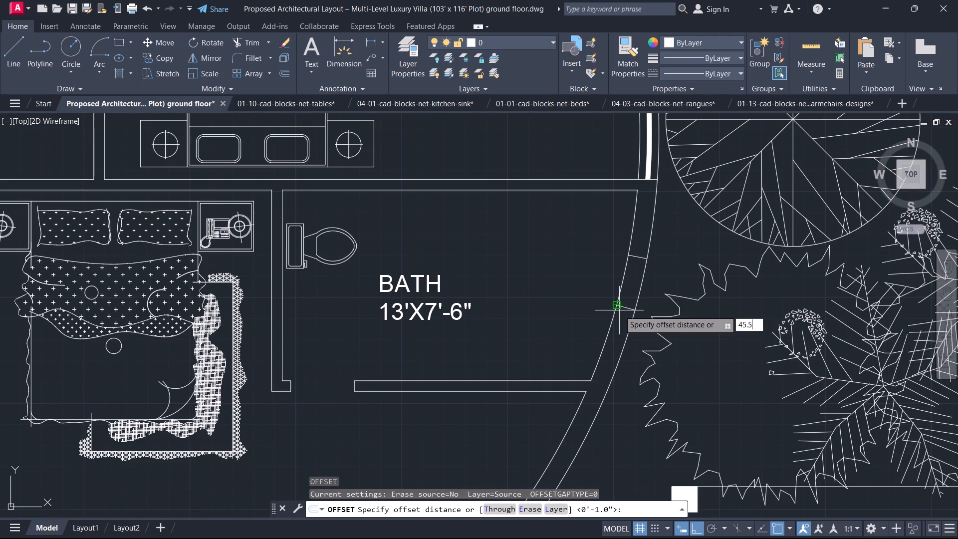
pyautogui.press('BackSpace')
pyautogui.press('BackSpace')
pyautogui.press('BackSpace')
pyautogui.write('.5')
pyautogui.press('Return')
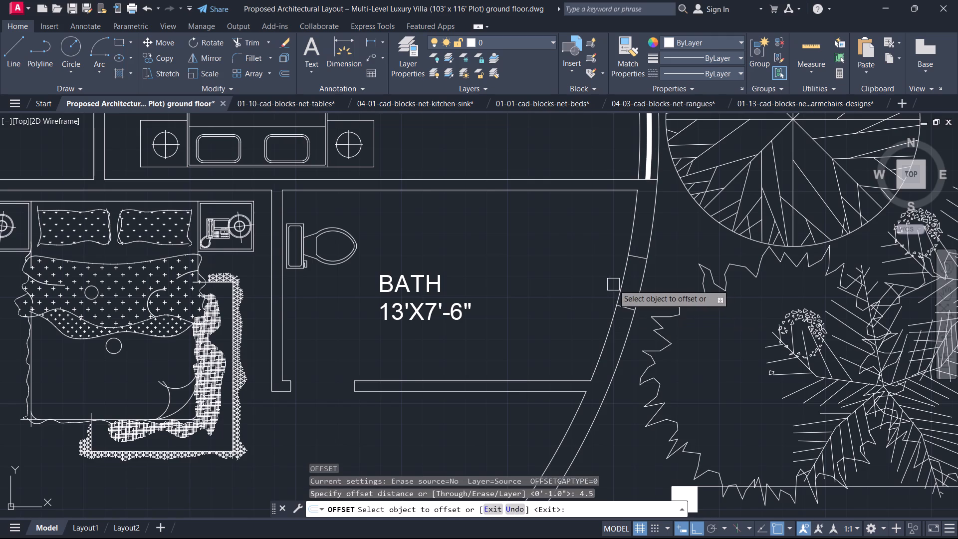
pyautogui.moveTo(622, 286); pyautogui.dragTo(627, 287)
pyautogui.click(682, 286)
pyautogui.press('Escape')
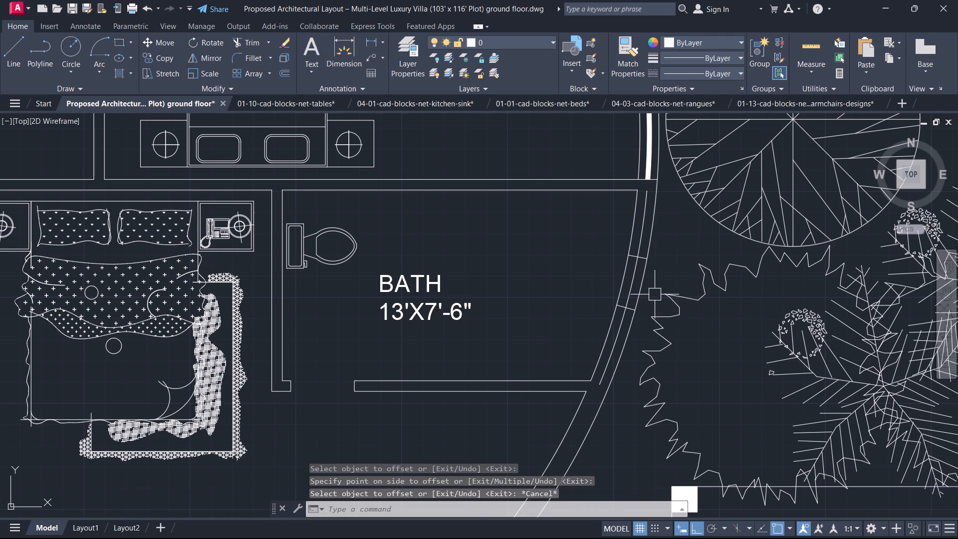
# Offset the middle arc of the 13'X7'-6" bath's curved wall by 1" to both sides.
pyautogui.write('O')
pyautogui.press('space')
pyautogui.press('1')
pyautogui.press('Return')
pyautogui.scroll(1, 665, 260)
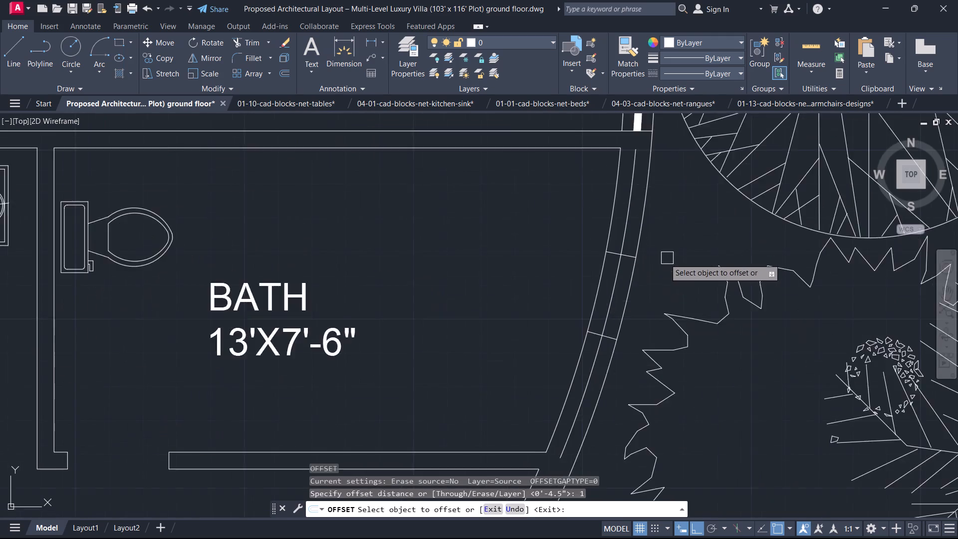
pyautogui.scroll(1, 663, 260)
pyautogui.moveTo(588, 309); pyautogui.dragTo(582, 308)
pyautogui.click(566, 299)
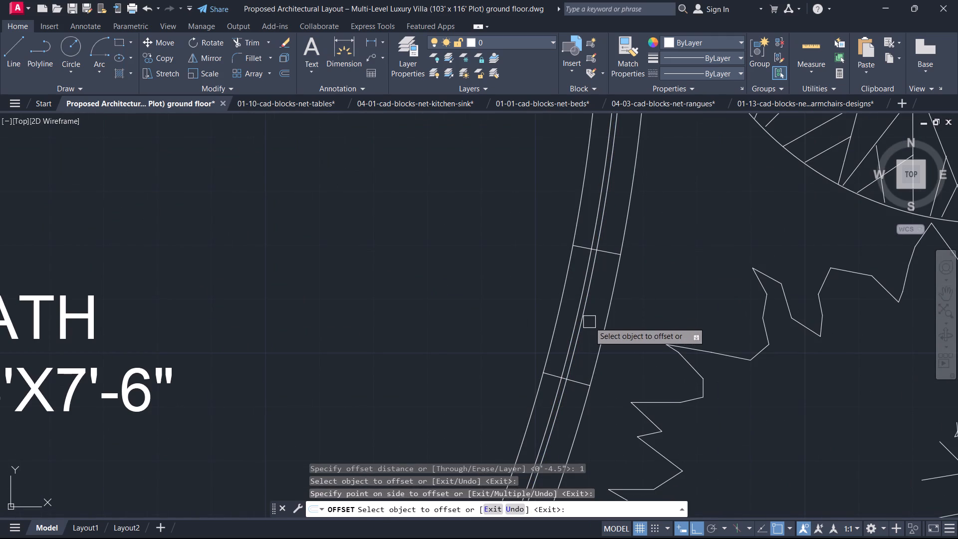
pyautogui.click(587, 320)
pyautogui.click(593, 320)
pyautogui.press('Escape')
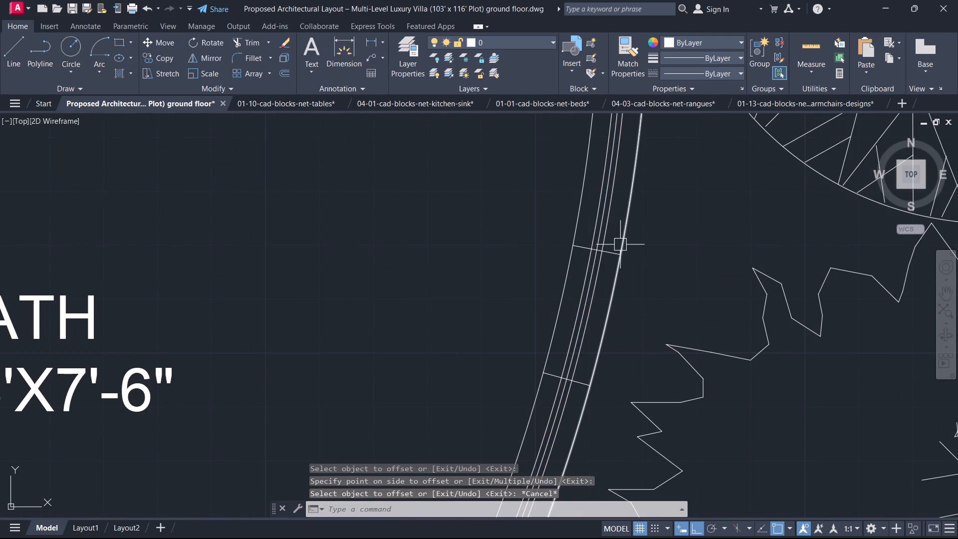
# Trim the three arcs inside the bath's curved wall where they run past the northern and southern window end lines.
pyautogui.press('t')
pyautogui.press('r')
pyautogui.press('space')
pyautogui.scroll(1, 621, 227)
pyautogui.click(609, 227)
pyautogui.click(576, 215)
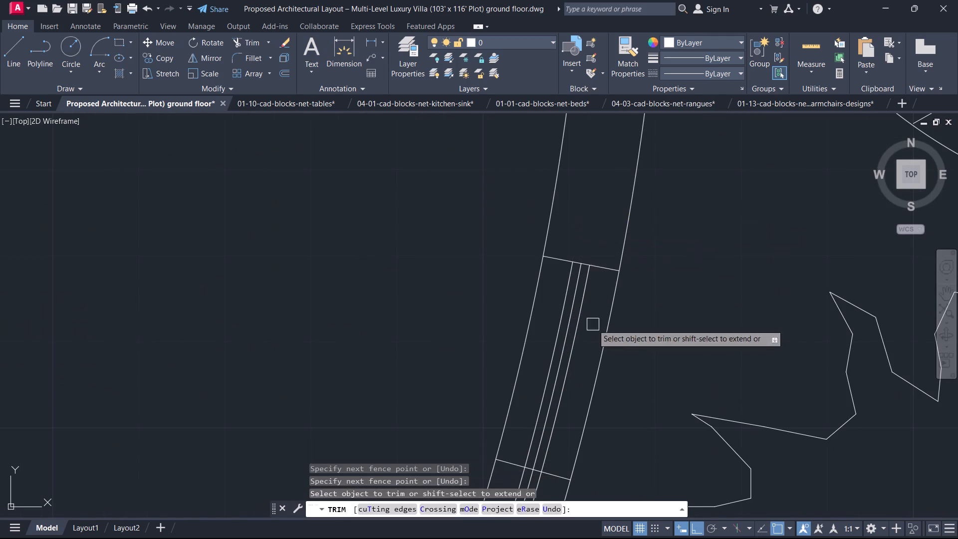
pyautogui.moveTo(590, 325); pyautogui.dragTo(609, 170, button='middle')
pyautogui.scroll(-1, 609, 170)
pyautogui.scroll(1, 605, 386)
pyautogui.scroll(1, 544, 314)
pyautogui.click(534, 302)
pyautogui.click(478, 271)
pyautogui.scroll(-2, 514, 268)
pyautogui.moveTo(514, 268); pyautogui.dragTo(503, 378, button='middle')
pyautogui.press('Escape')
# Delete the middle arc of the bath's curved window, keeping the two 1" offset arcs.
pyautogui.scroll(3, 515, 285)
pyautogui.click(546, 305)
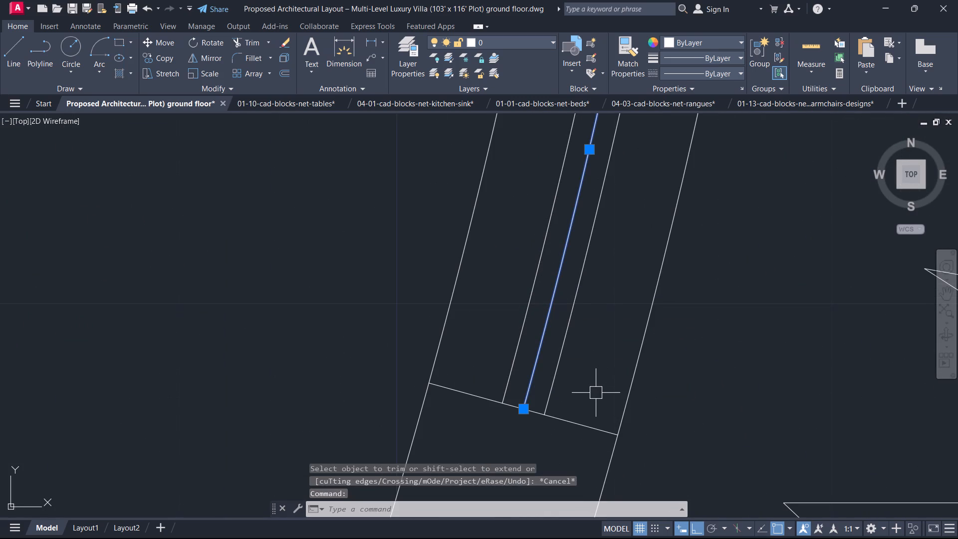
pyautogui.press('Delete')
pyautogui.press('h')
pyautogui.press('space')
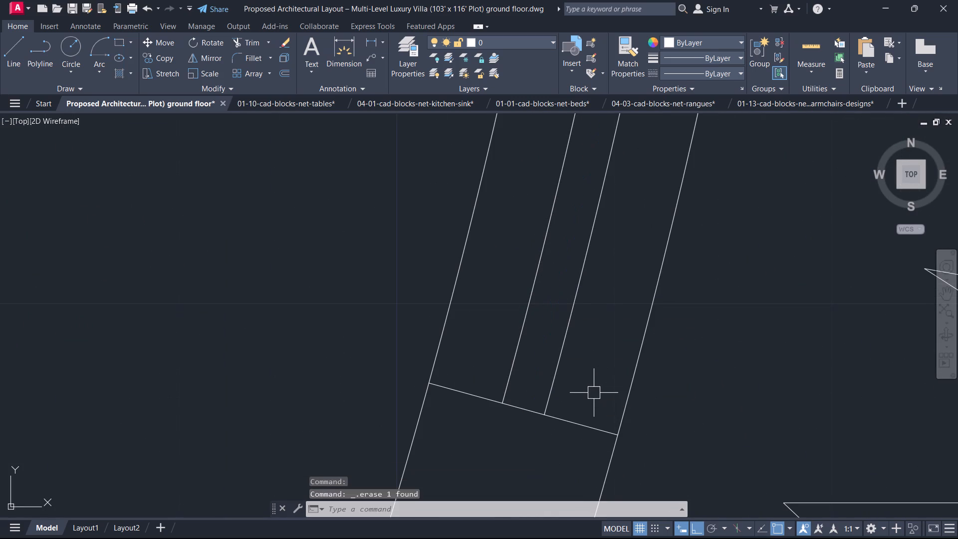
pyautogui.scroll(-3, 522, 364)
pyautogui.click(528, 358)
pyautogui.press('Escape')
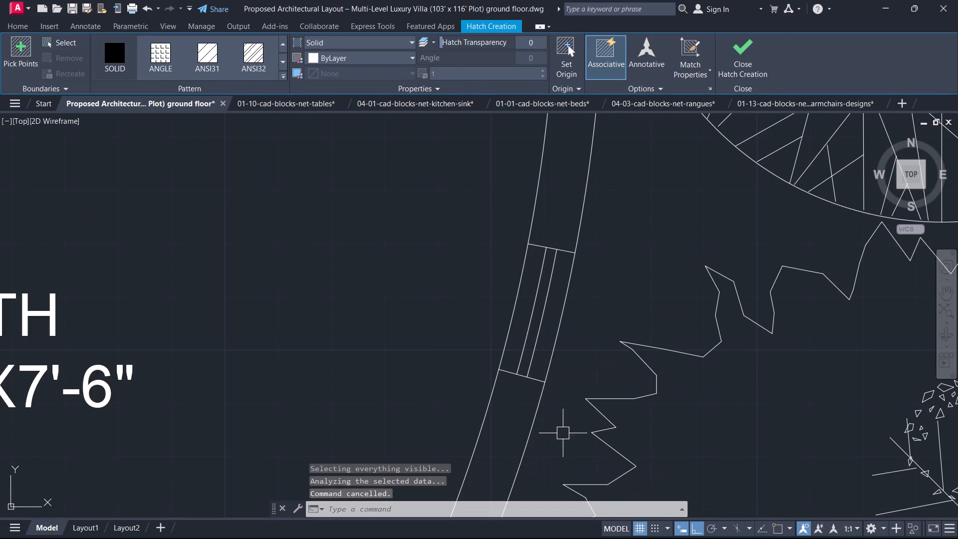
# Fill the strip between the two remaining arcs of the bath's curved window with a solid hatch.
pyautogui.press('space')
pyautogui.click(532, 334)
pyautogui.press('space')
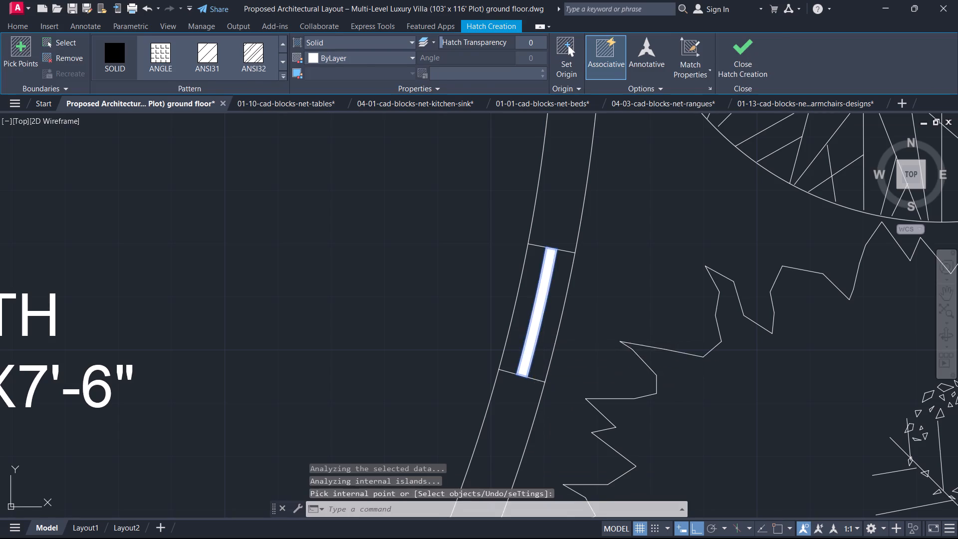
# Examine the southern half of the floor plan, from the father suite and study walls to the reception entrance.
pyautogui.scroll(-1, 515, 375)
pyautogui.scroll(1, 515, 377)
pyautogui.scroll(-3, 514, 377)
pyautogui.moveTo(513, 390); pyautogui.dragTo(624, 302, button='middle')
pyautogui.scroll(-1, 608, 304)
pyautogui.scroll(-3, 539, 378)
pyautogui.moveTo(536, 381); pyautogui.dragTo(620, 269, button='middle')
pyautogui.scroll(2, 609, 296)
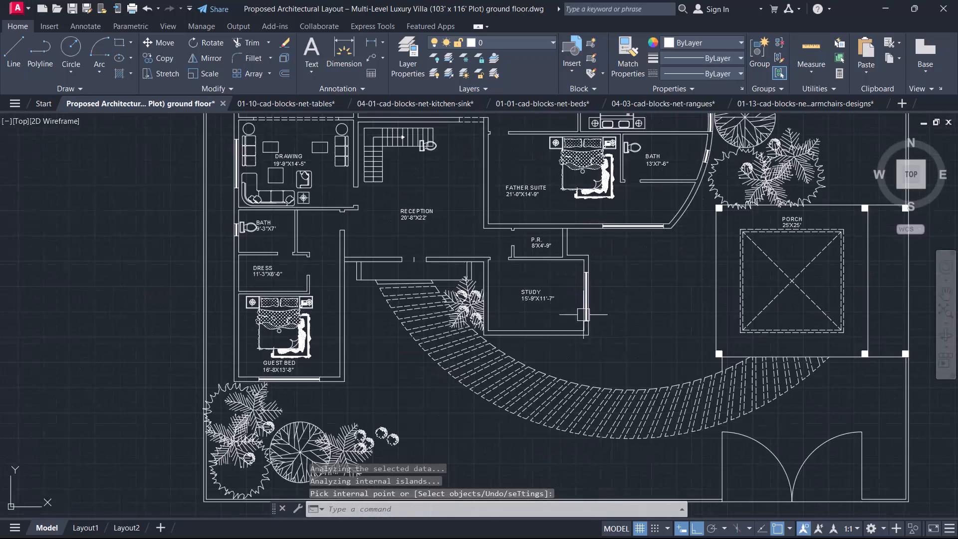
pyautogui.scroll(-1, 528, 356)
pyautogui.moveTo(444, 280); pyautogui.dragTo(448, 343, button='middle')
pyautogui.scroll(3, 450, 351)
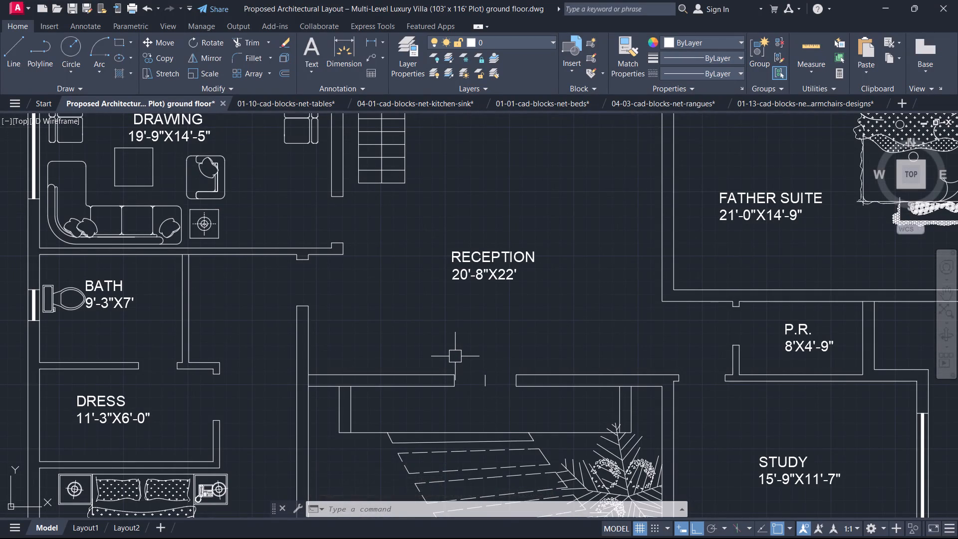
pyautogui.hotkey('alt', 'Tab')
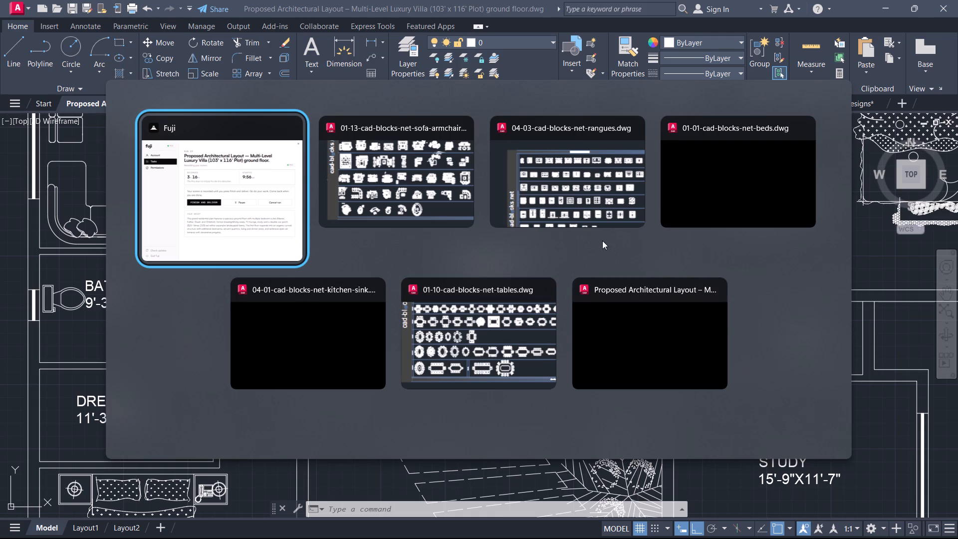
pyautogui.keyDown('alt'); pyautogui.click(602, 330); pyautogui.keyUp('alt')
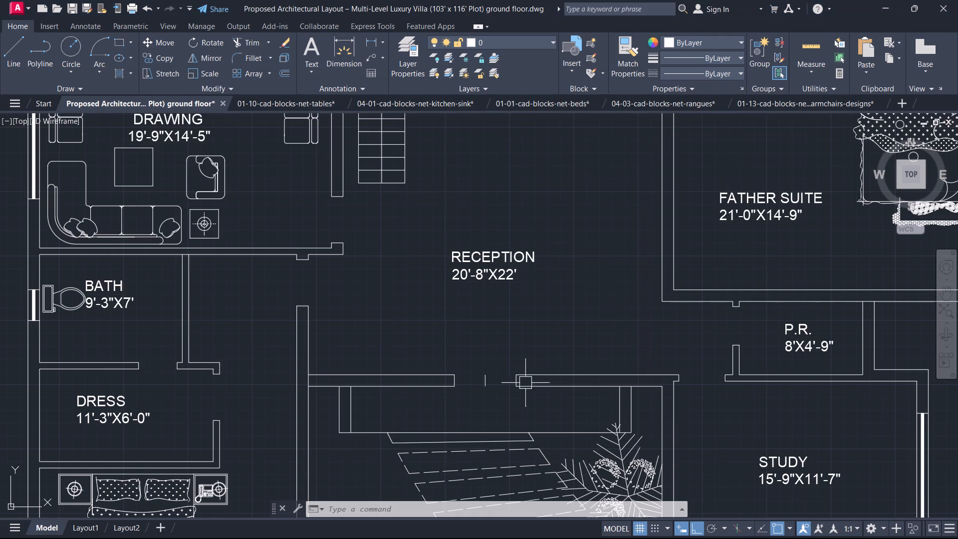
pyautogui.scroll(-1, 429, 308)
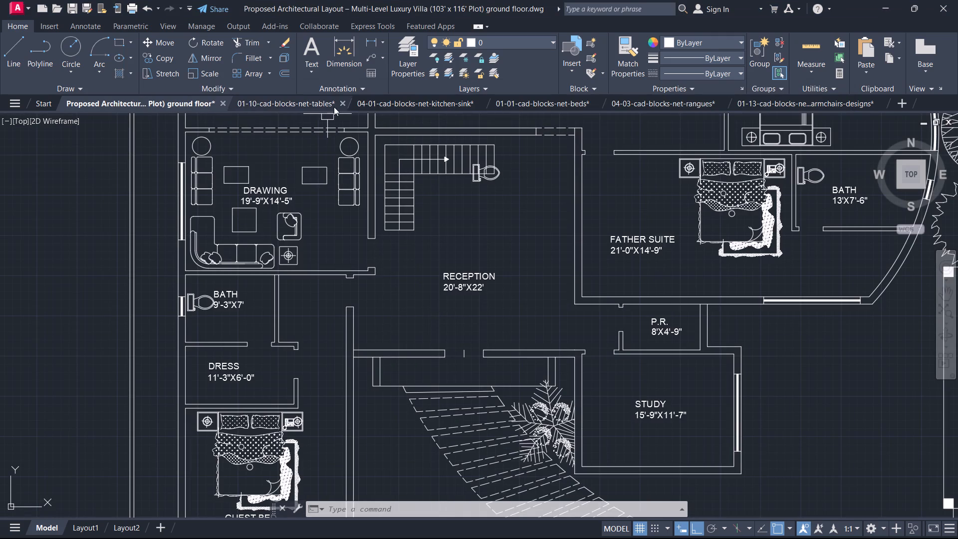
# Close the tables, kitchen-sink, beds, rangues and sofa-armchairs block drawings without saving their changes, leaving the ground floor drawing open.
pyautogui.click(347, 106)
pyautogui.click(337, 104)
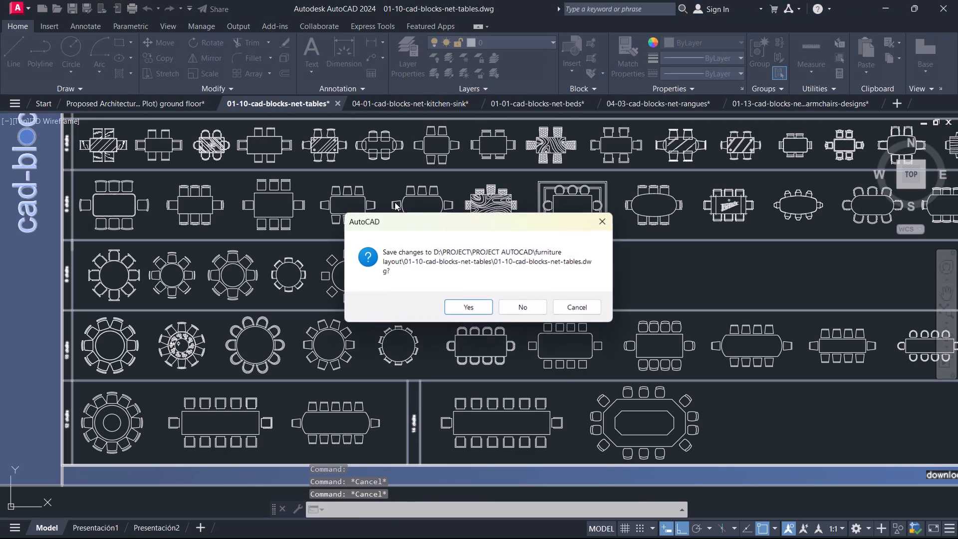
pyautogui.click(518, 307)
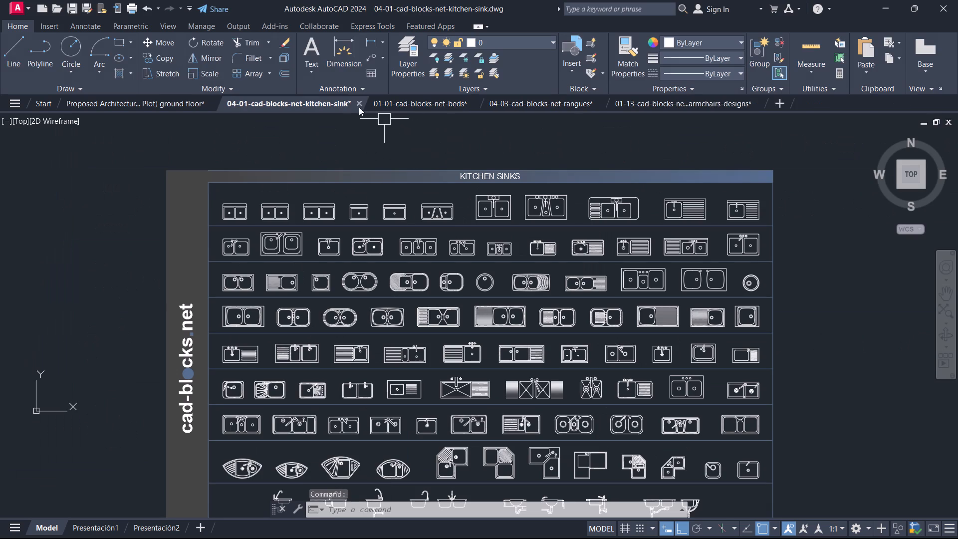
pyautogui.click(360, 104)
pyautogui.click(511, 301)
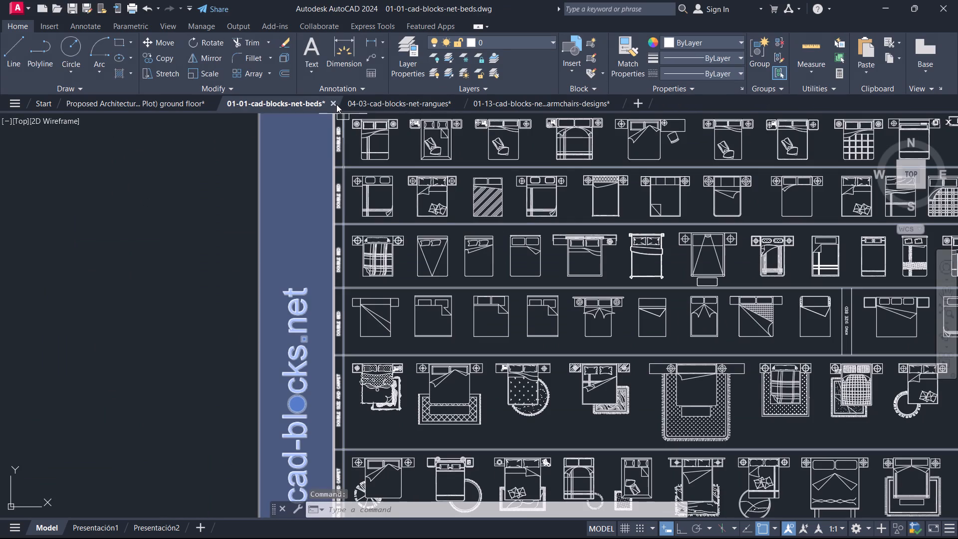
pyautogui.click(336, 104)
pyautogui.click(518, 303)
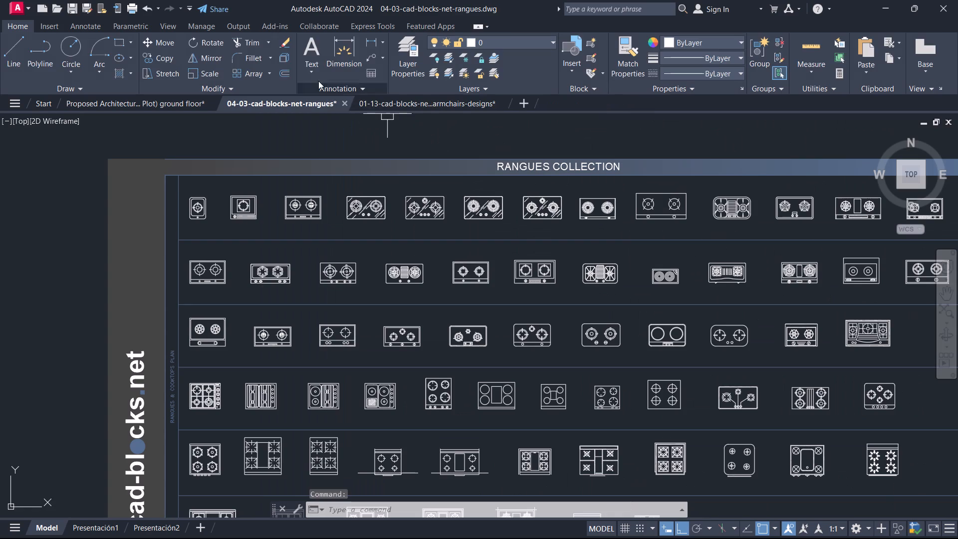
pyautogui.click(342, 102)
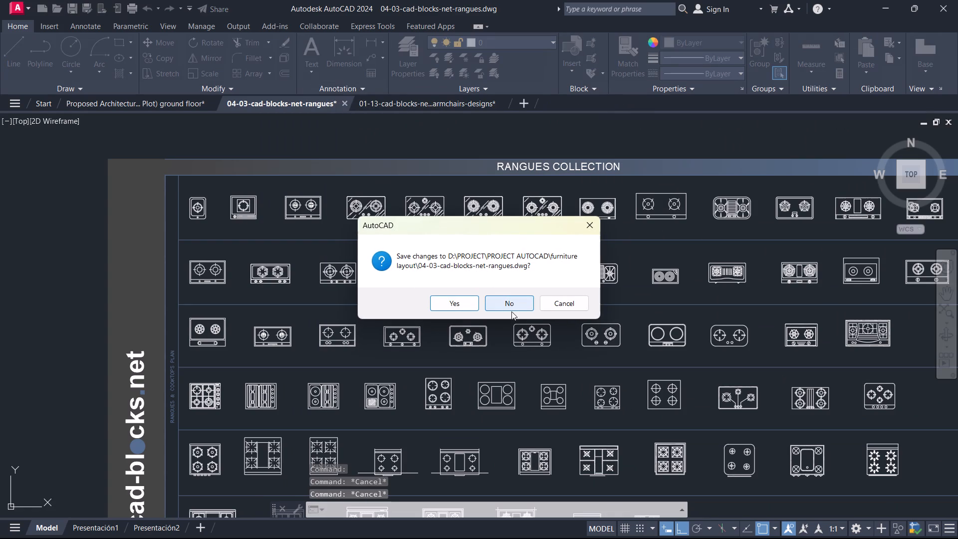
pyautogui.click(511, 311)
pyautogui.click(504, 296)
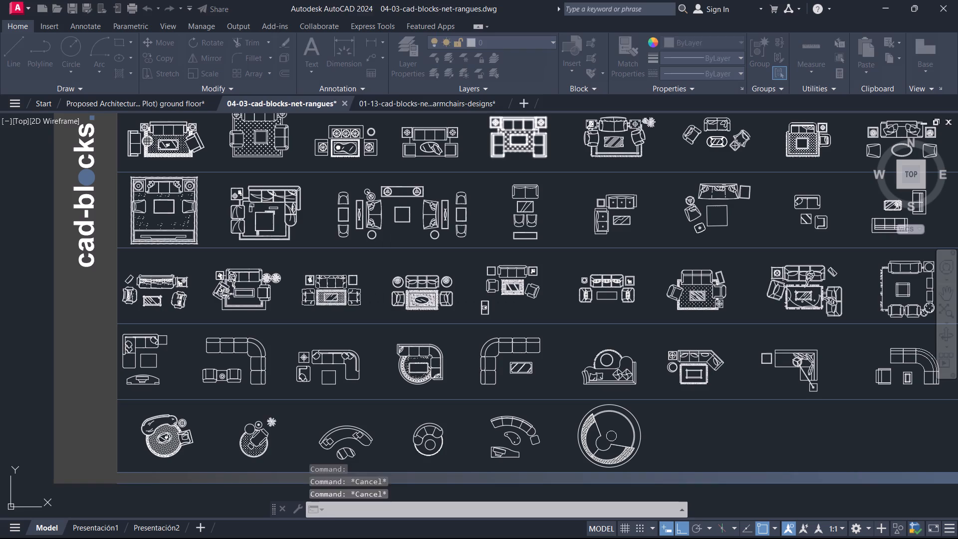
pyautogui.click(379, 104)
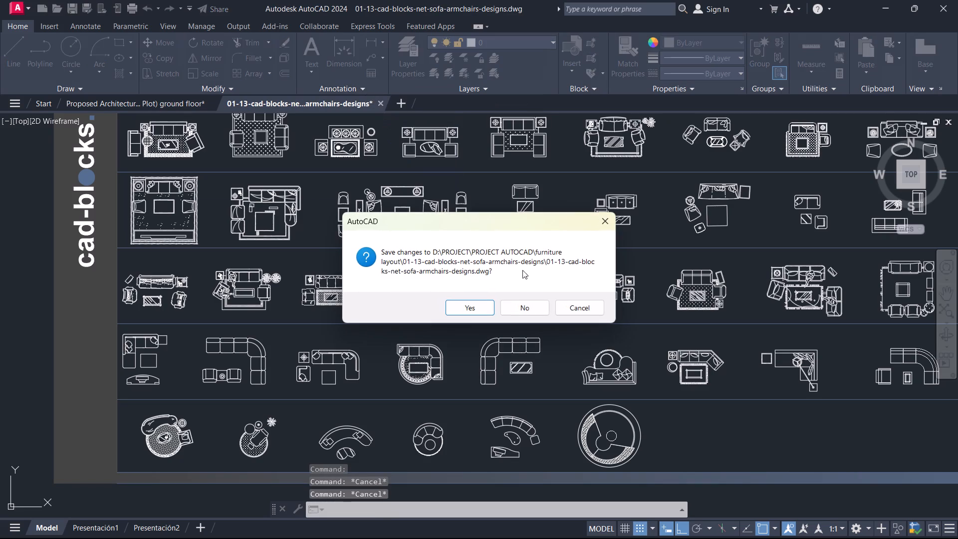
pyautogui.click(523, 304)
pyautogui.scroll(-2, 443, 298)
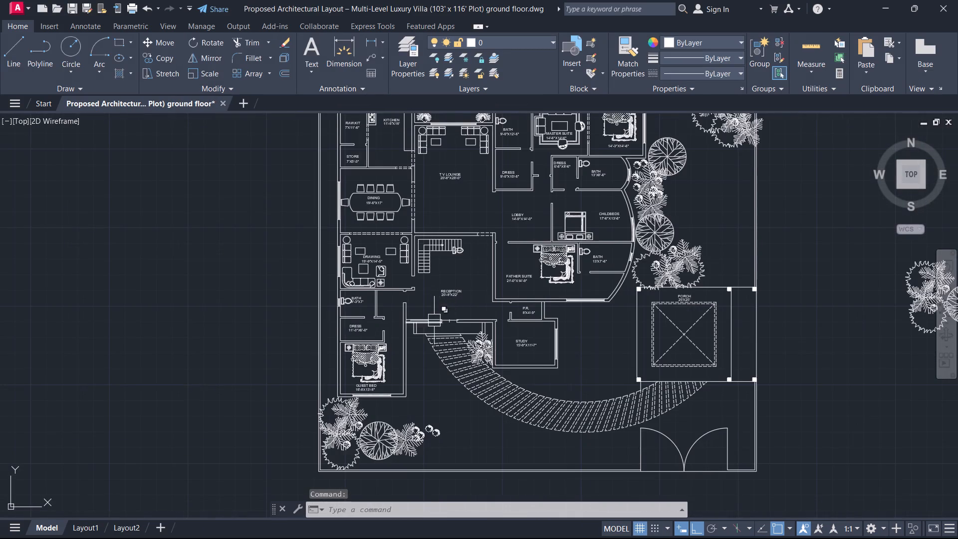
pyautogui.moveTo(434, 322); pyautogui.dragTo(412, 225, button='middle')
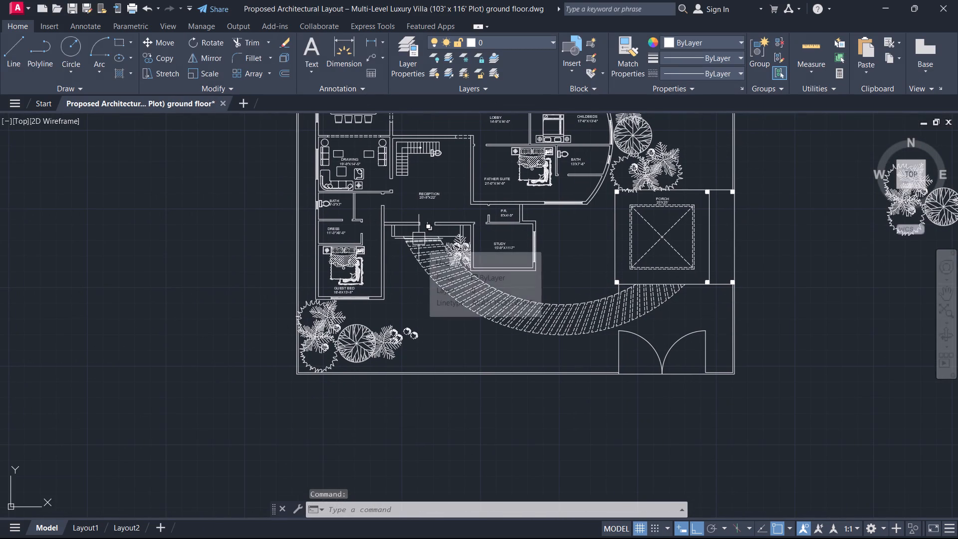
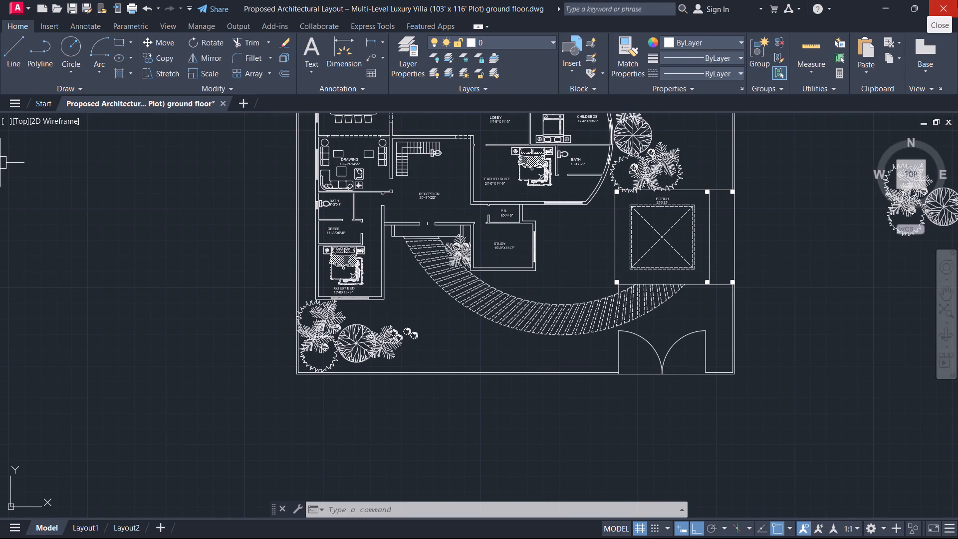
# Change the solid edge line of the curved path's first strip, below the reception entrance, to the ACAD_ISO02W100 linetype.
pyautogui.scroll(1, 450, 0)
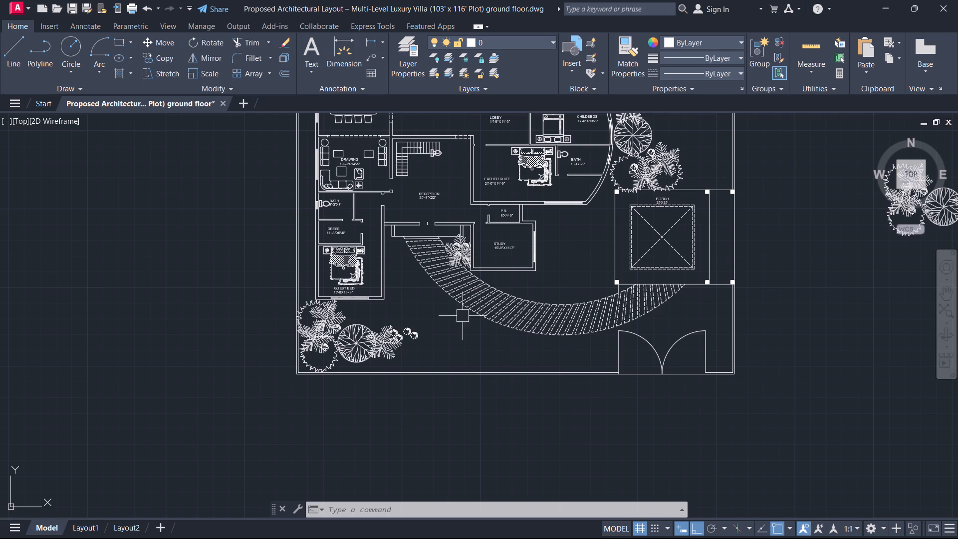
pyautogui.scroll(-1, 490, 307)
pyautogui.moveTo(454, 288); pyautogui.dragTo(419, 355, button='middle')
pyautogui.scroll(1, 458, 291)
pyautogui.scroll(1, 384, 367)
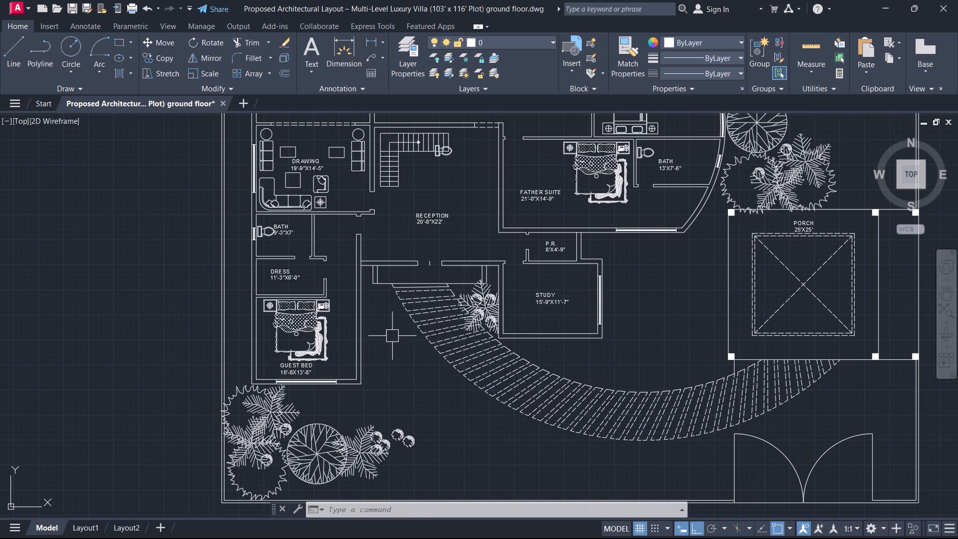
pyautogui.scroll(1, 398, 326)
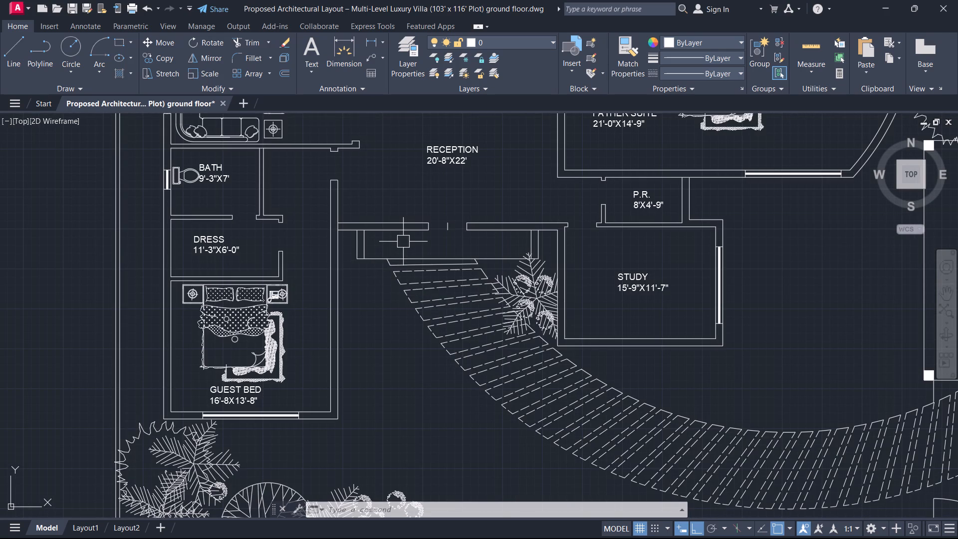
pyautogui.scroll(2, 417, 262)
pyautogui.click(418, 263)
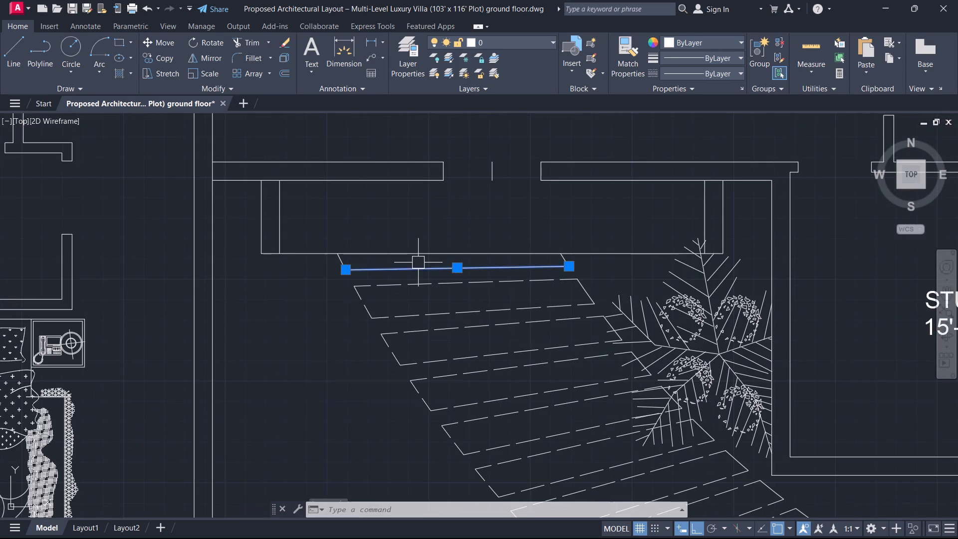
pyautogui.click(692, 75)
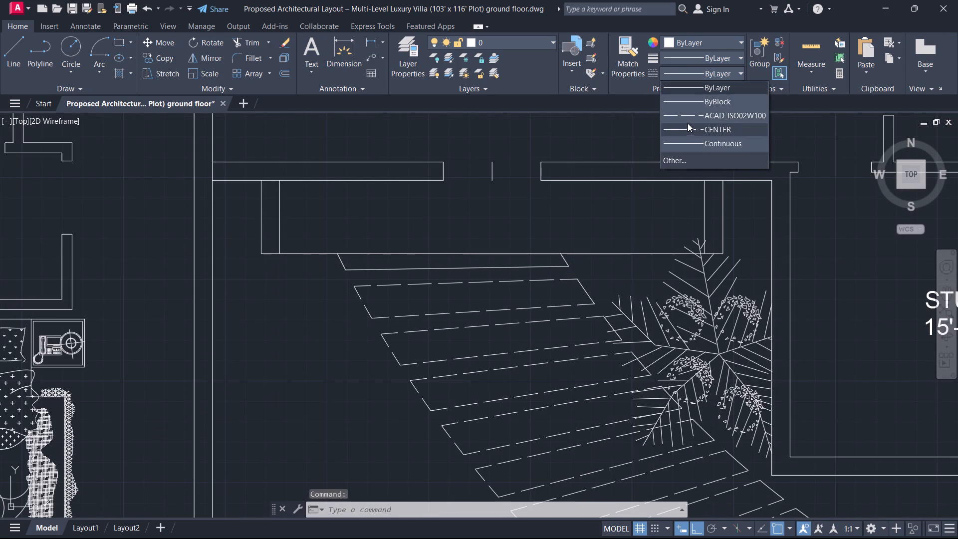
pyautogui.click(688, 120)
pyautogui.scroll(-1, 528, 232)
pyautogui.moveTo(526, 233); pyautogui.dragTo(644, 210, button='middle')
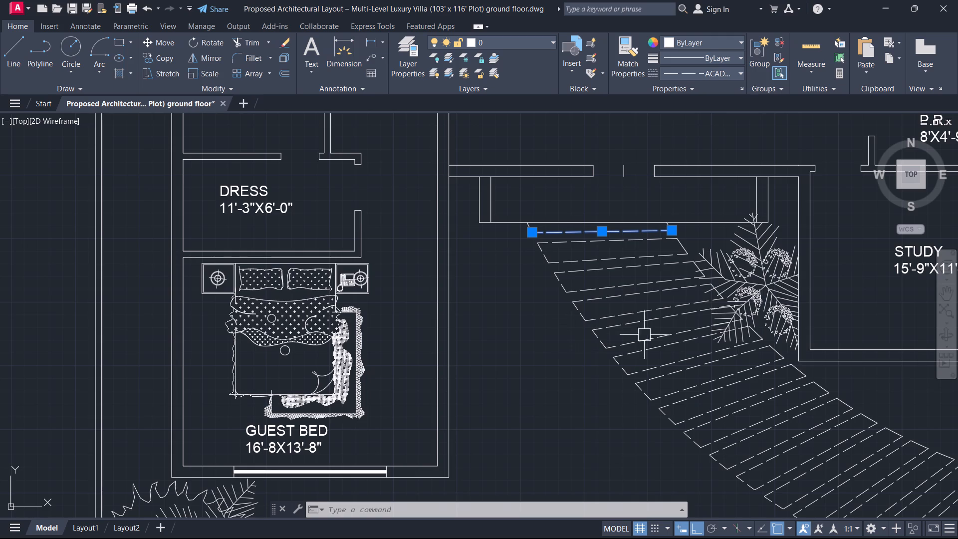
pyautogui.scroll(-1, 488, 360)
pyautogui.moveTo(488, 360); pyautogui.dragTo(449, 373, button='middle')
pyautogui.press('Escape')
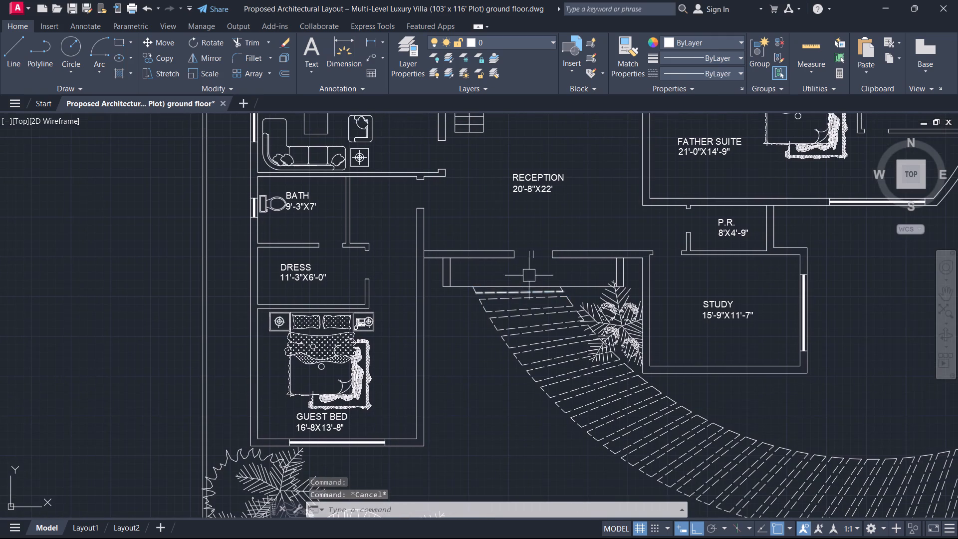
# Draw a 2' door-leaf line northward from the inner corner of the reception entrance's west jamb.
pyautogui.scroll(2, 529, 274)
pyautogui.moveTo(529, 274); pyautogui.dragTo(477, 326, button='middle')
pyautogui.scroll(1, 456, 278)
pyautogui.write('L')
pyautogui.press('space')
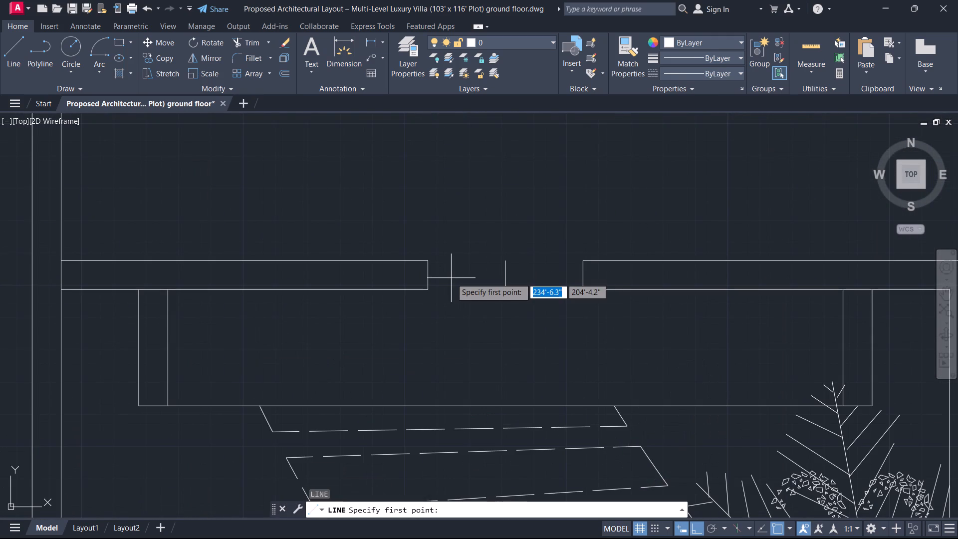
pyautogui.click(430, 260)
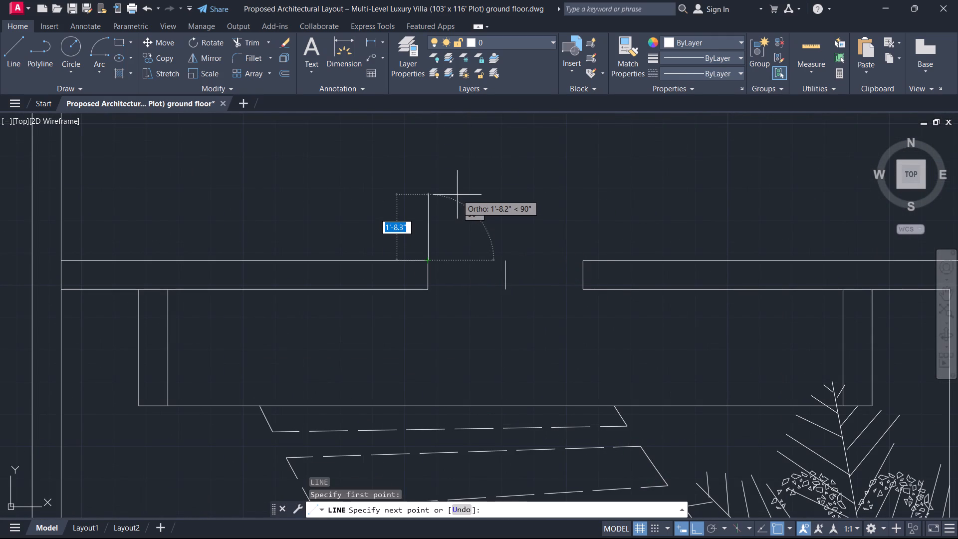
pyautogui.write("2'")
pyautogui.press('Return')
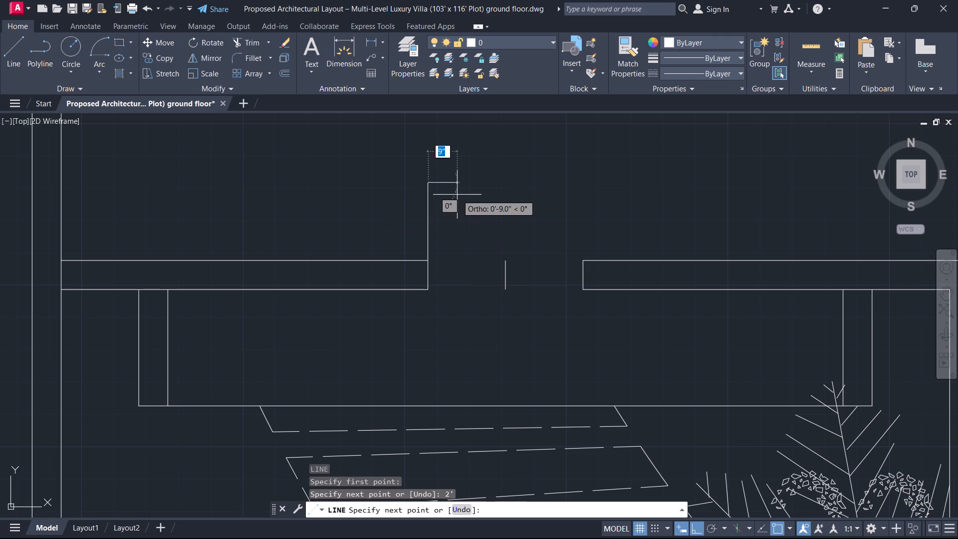
pyautogui.press('Escape')
# Mirror the 2' leaf line about the short centre line of the reception entrance, keeping the original.
pyautogui.moveTo(466, 235); pyautogui.dragTo(461, 234)
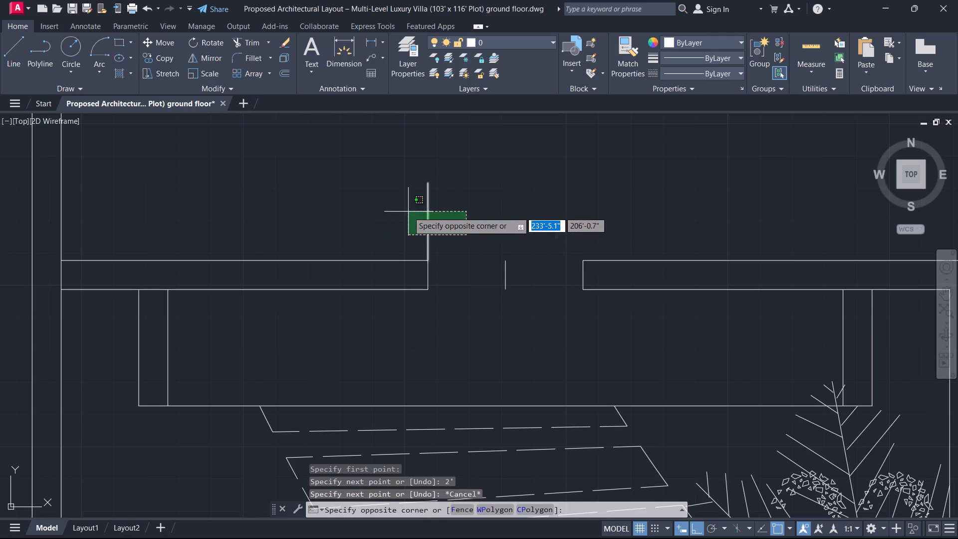
pyautogui.click(408, 212)
pyautogui.write('MI')
pyautogui.press('space')
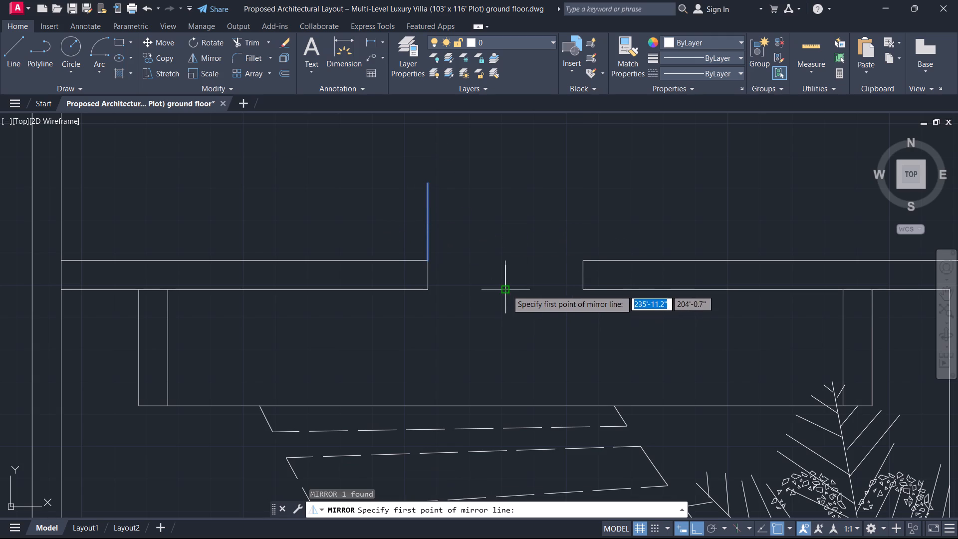
pyautogui.click(507, 290)
pyautogui.click(504, 259)
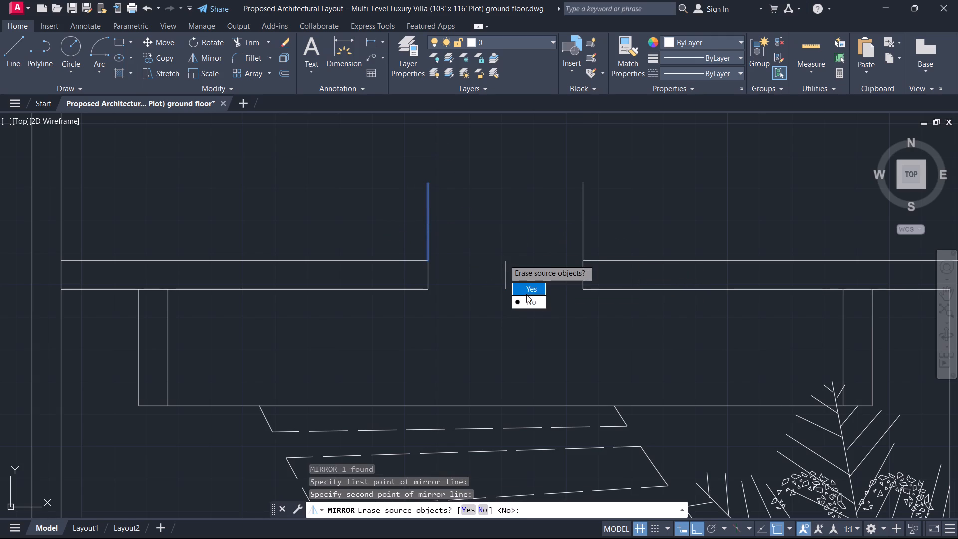
pyautogui.moveTo(527, 299); pyautogui.dragTo(504, 259)
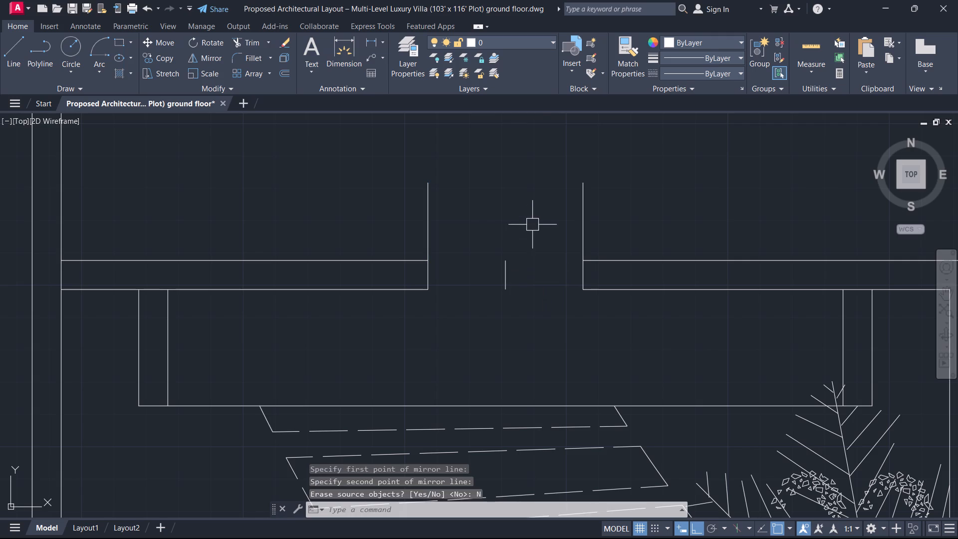
pyautogui.press('Escape')
# Draw the east leaf's swing with a Start, Center, End arc from the leaf tip to the entrance's centre line.
pyautogui.click(99, 66)
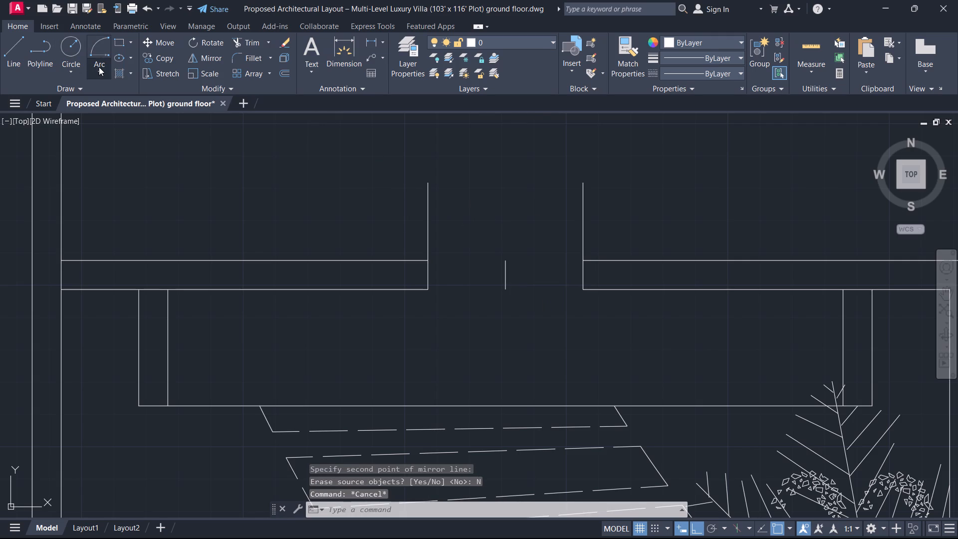
pyautogui.click(110, 114)
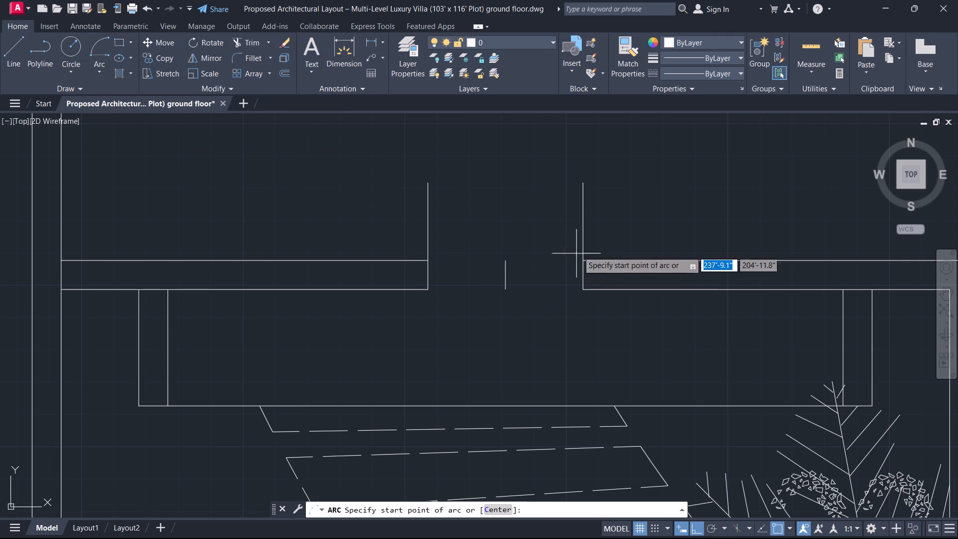
pyautogui.click(581, 186)
pyautogui.click(581, 261)
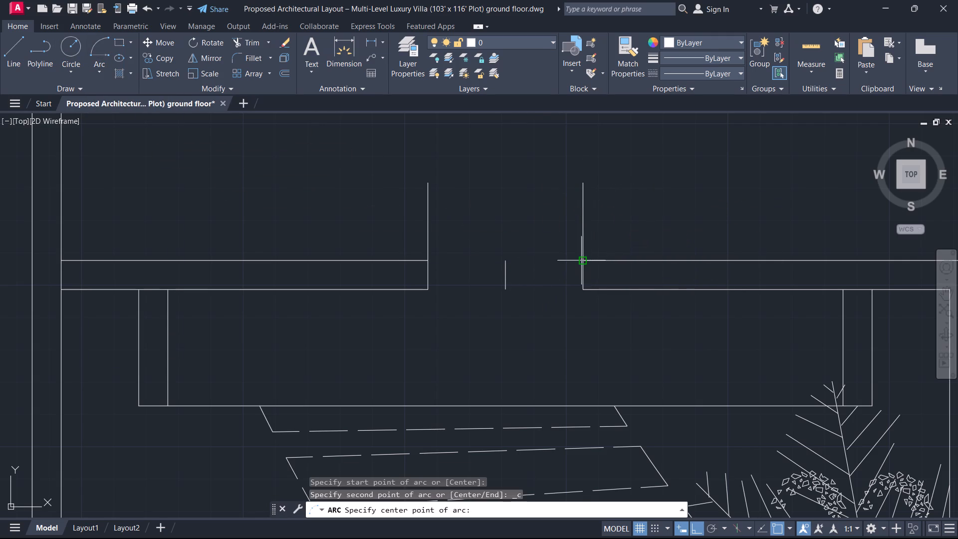
pyautogui.click(523, 264)
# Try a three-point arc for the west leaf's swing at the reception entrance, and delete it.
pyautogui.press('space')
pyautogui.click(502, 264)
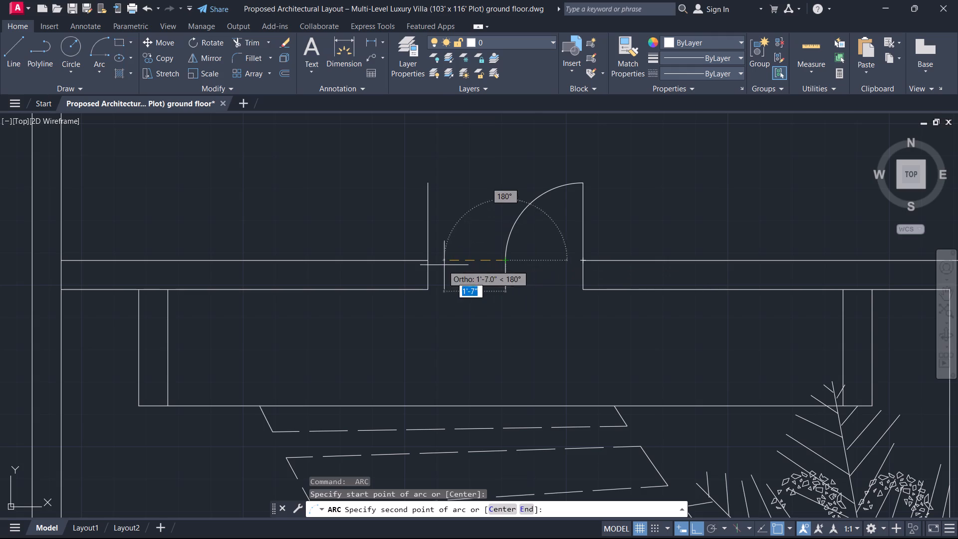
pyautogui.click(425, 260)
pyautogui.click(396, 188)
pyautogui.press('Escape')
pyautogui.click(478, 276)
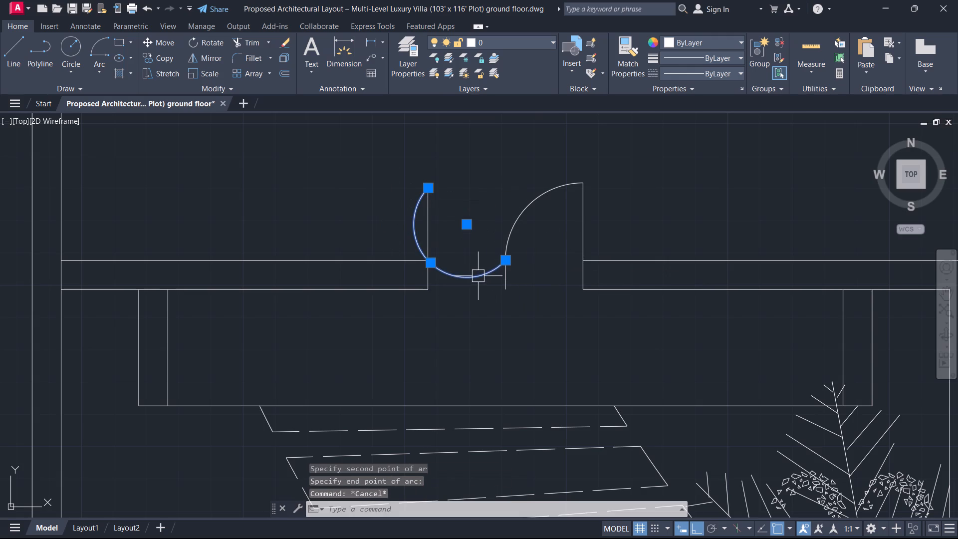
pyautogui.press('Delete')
# Draw the west leaf's swing with a Start, Center, End arc from the entrance's centre line to the leaf tip.
pyautogui.click(97, 47)
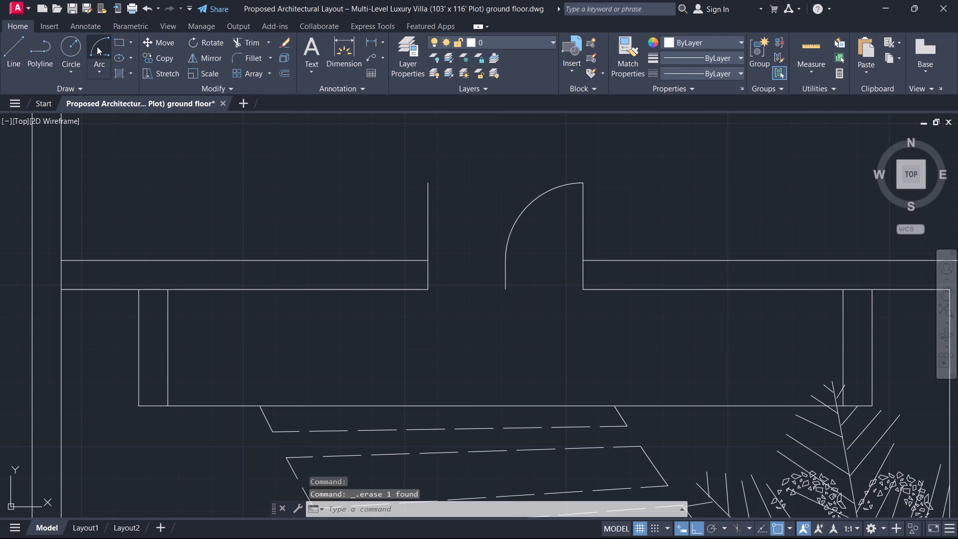
pyautogui.click(504, 262)
pyautogui.click(426, 260)
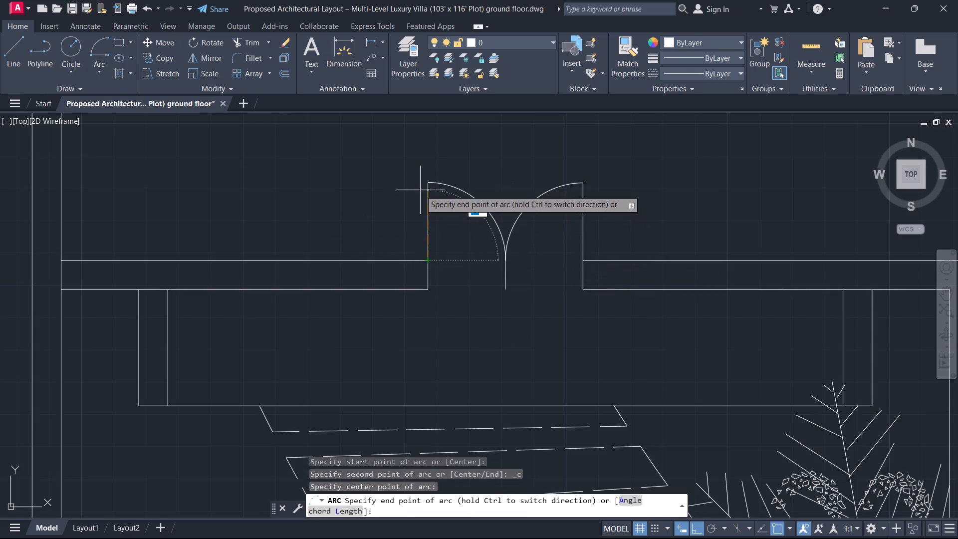
pyautogui.click(413, 186)
pyautogui.press('Escape')
# Delete the short centre line between the two leaves of the reception entrance door.
pyautogui.moveTo(522, 288); pyautogui.dragTo(513, 288)
pyautogui.click(473, 278)
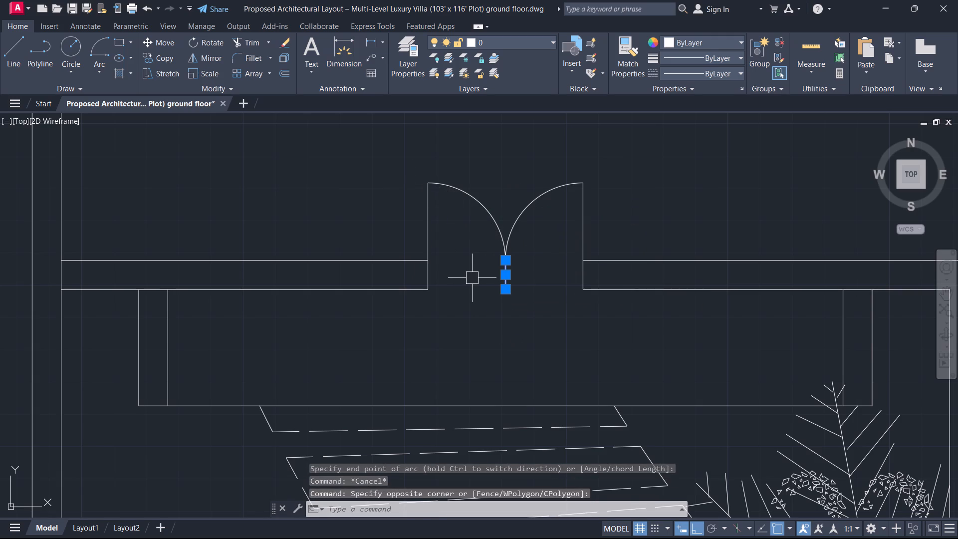
pyautogui.press('Delete')
# Draw a 3' door-leaf line westward from the north jamb of the opening between the reception and the guest suite.
pyautogui.scroll(-2, 492, 250)
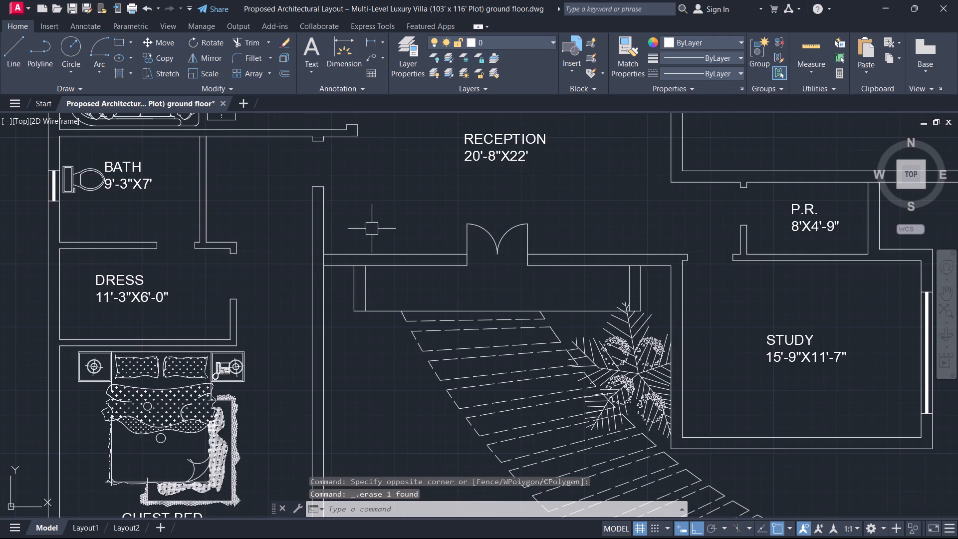
pyautogui.scroll(-1, 336, 199)
pyautogui.moveTo(336, 199); pyautogui.dragTo(389, 225, button='middle')
pyautogui.scroll(3, 381, 201)
pyautogui.write('L')
pyautogui.press('space')
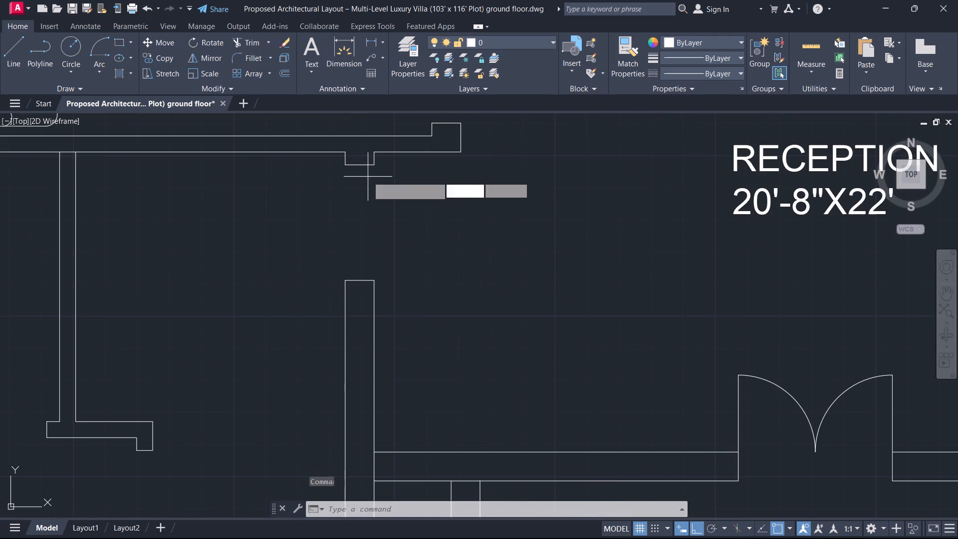
pyautogui.click(348, 164)
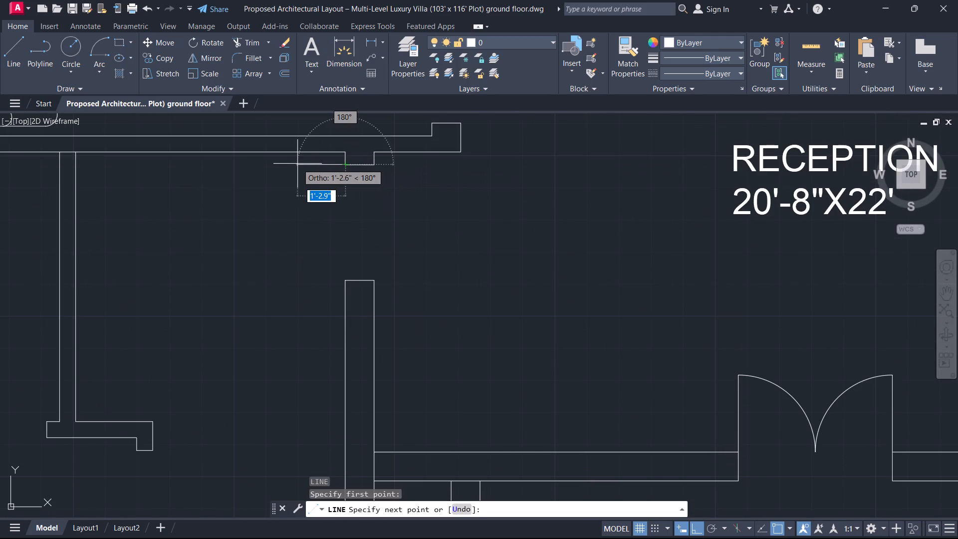
pyautogui.press('3')
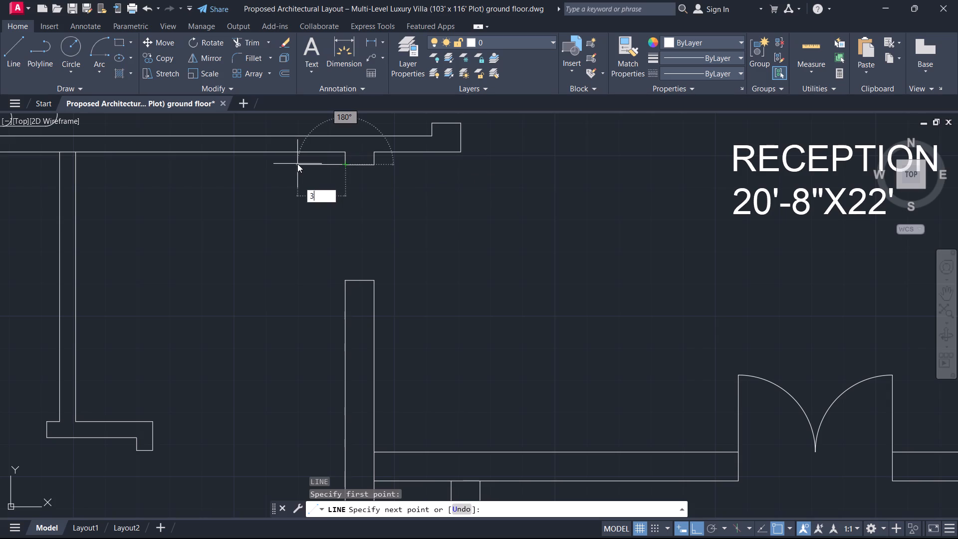
pyautogui.press("'")
pyautogui.press('Return')
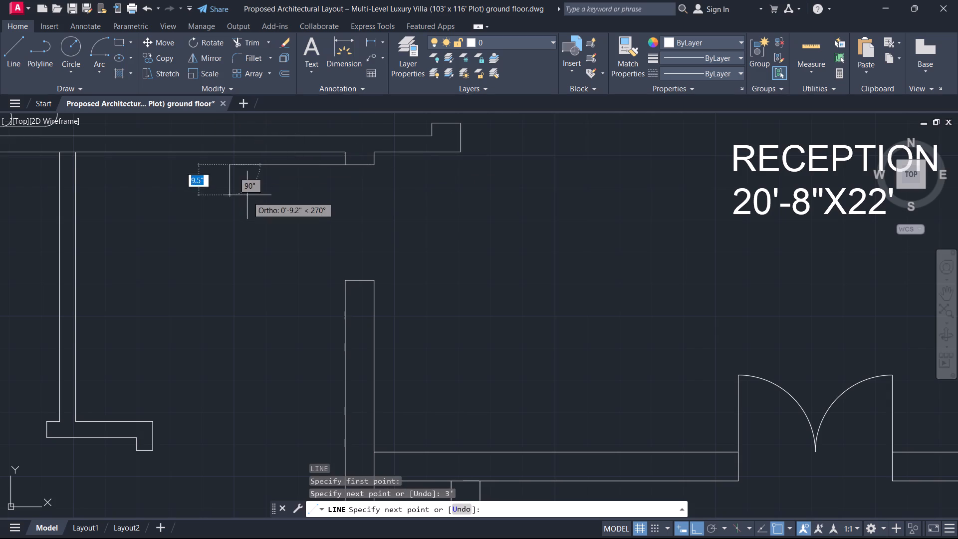
pyautogui.press('Escape')
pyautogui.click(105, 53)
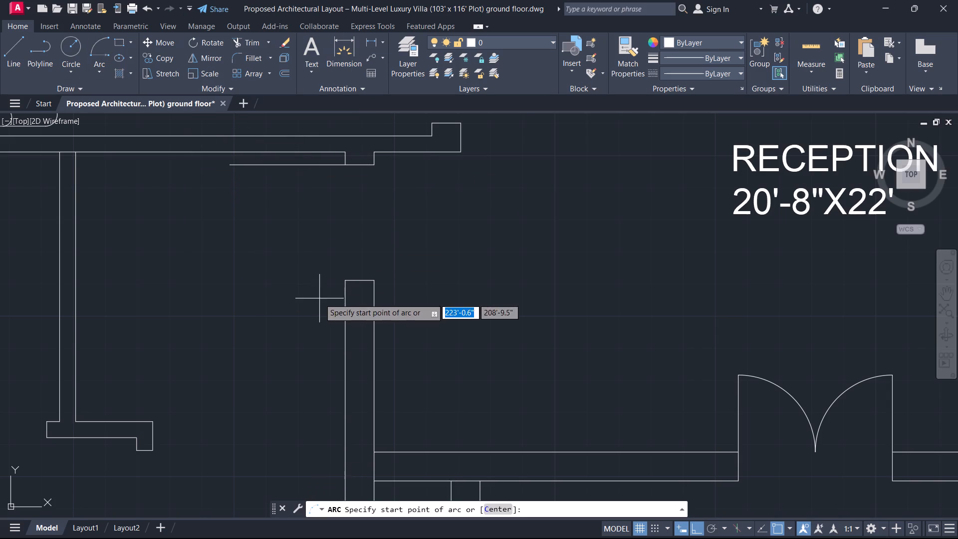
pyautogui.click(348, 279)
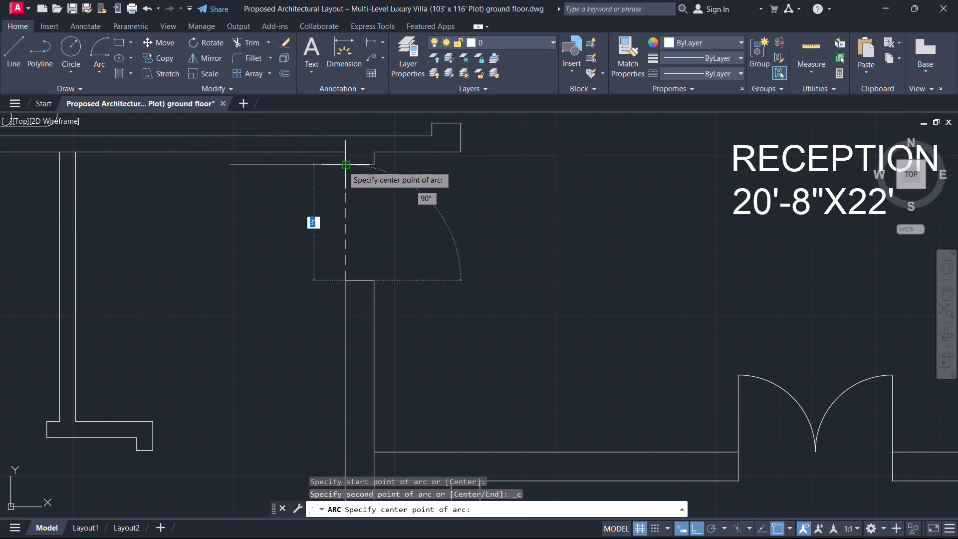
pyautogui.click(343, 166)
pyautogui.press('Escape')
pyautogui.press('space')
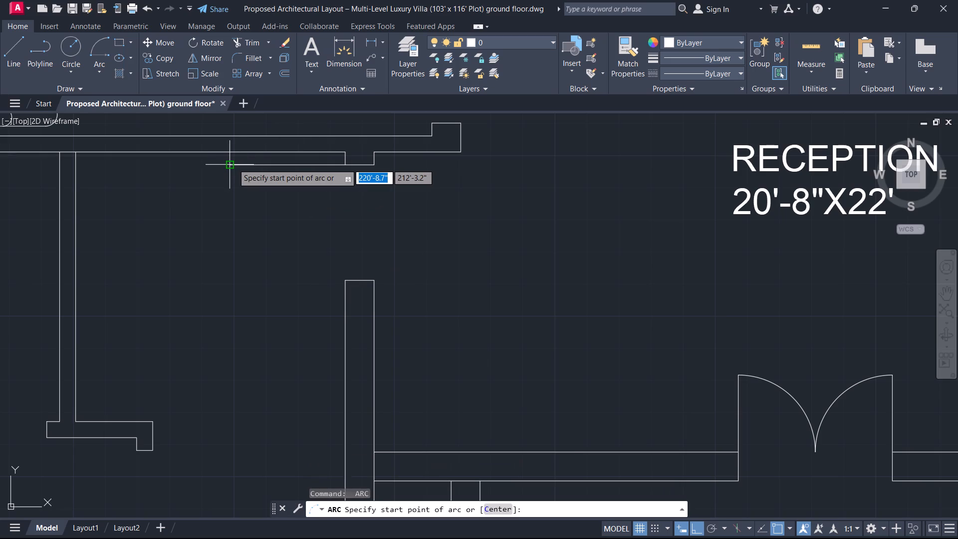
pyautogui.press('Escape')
# Draw the guest suite door's swing with a Start, Center, End arc from the 3' leaf's tip, centred on its hinge, to the south jamb.
pyautogui.click(107, 59)
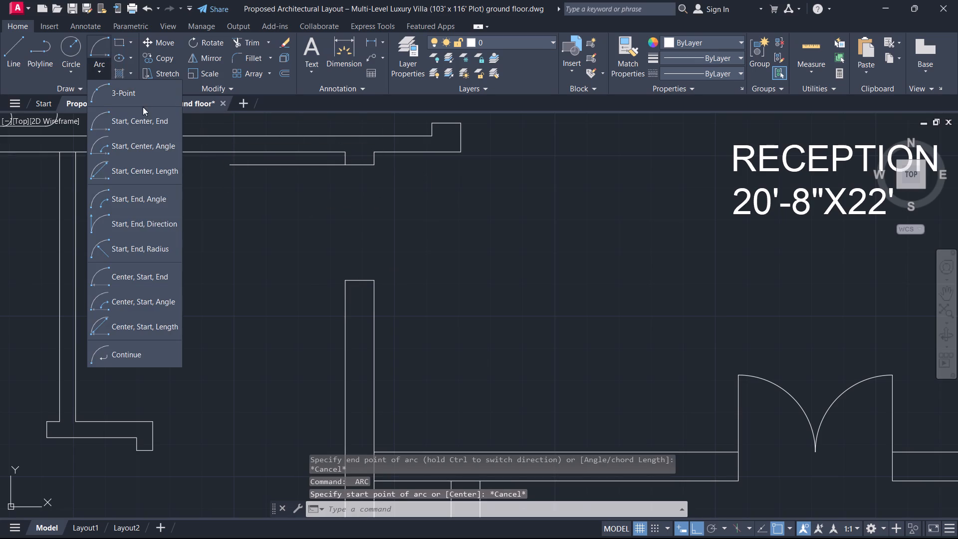
pyautogui.click(145, 119)
pyautogui.click(233, 164)
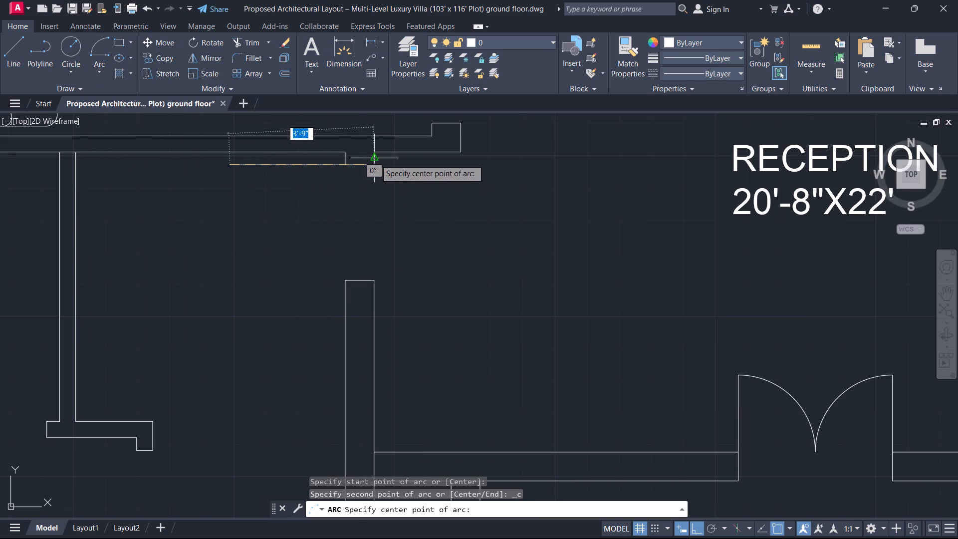
pyautogui.click(344, 163)
pyautogui.click(360, 221)
pyautogui.press('Escape')
# Draw a 3' door-leaf line westward from the north jamb of the Dress room's east opening.
pyautogui.scroll(-3, 305, 249)
pyautogui.moveTo(305, 249); pyautogui.dragTo(382, 252, button='middle')
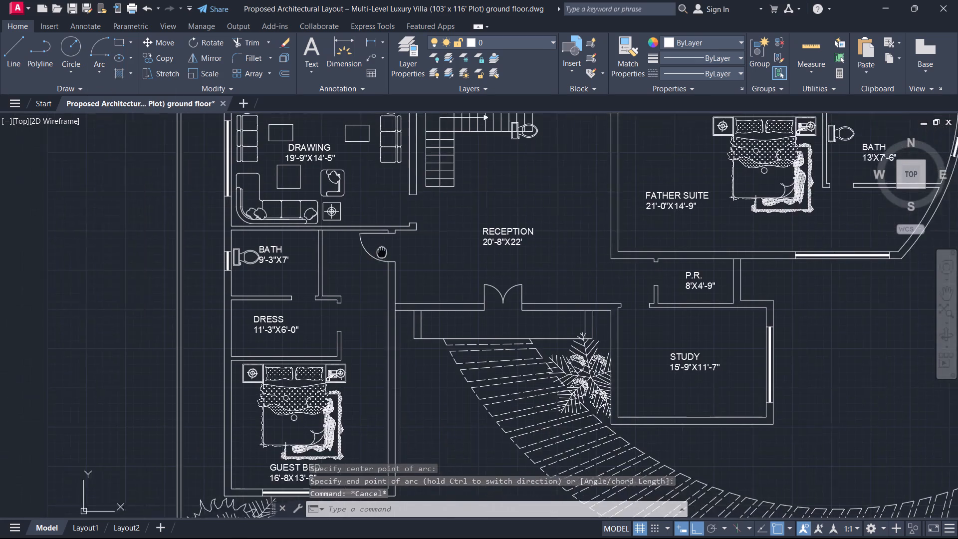
pyautogui.moveTo(382, 252); pyautogui.dragTo(398, 249, button='middle')
pyautogui.scroll(2, 346, 305)
pyautogui.write('L')
pyautogui.press('space')
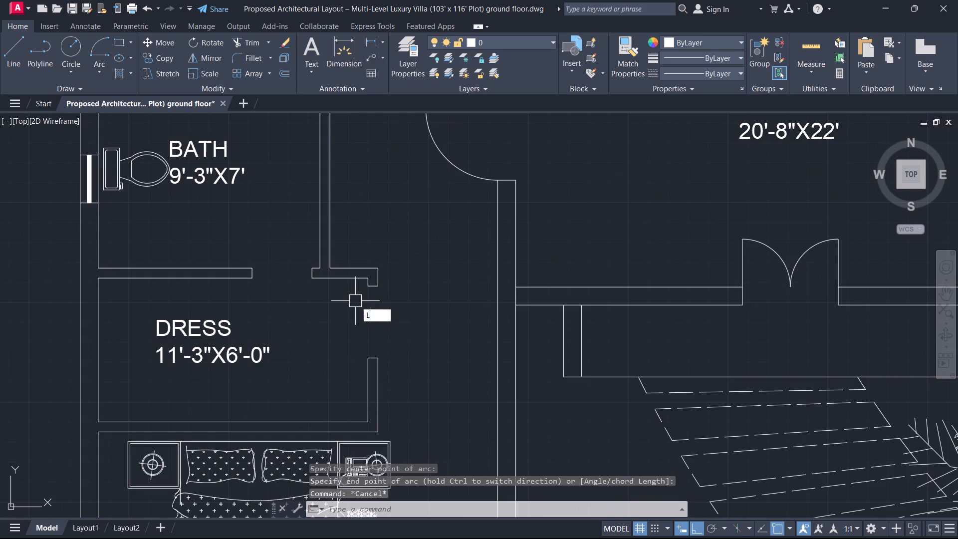
pyautogui.click(368, 287)
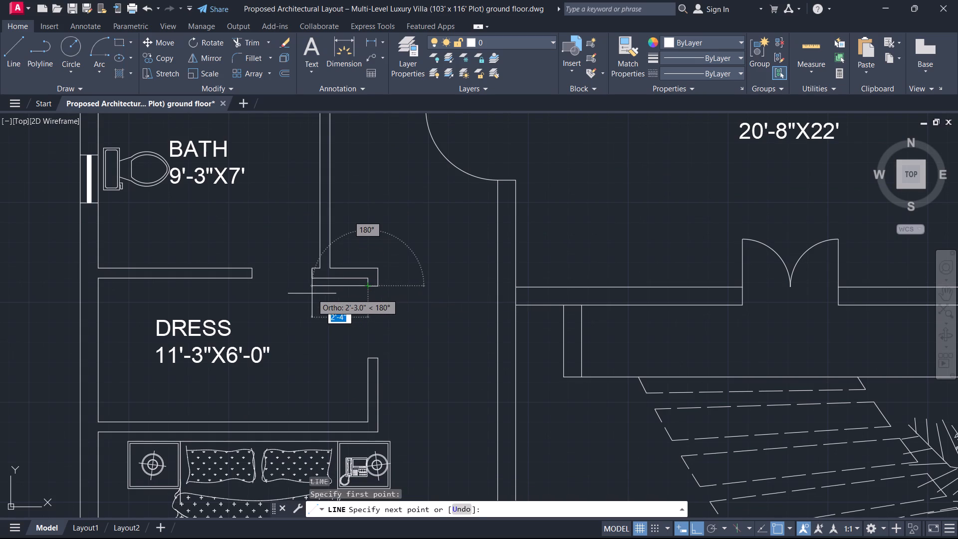
pyautogui.write("3'")
pyautogui.press('Return')
pyautogui.press('Escape')
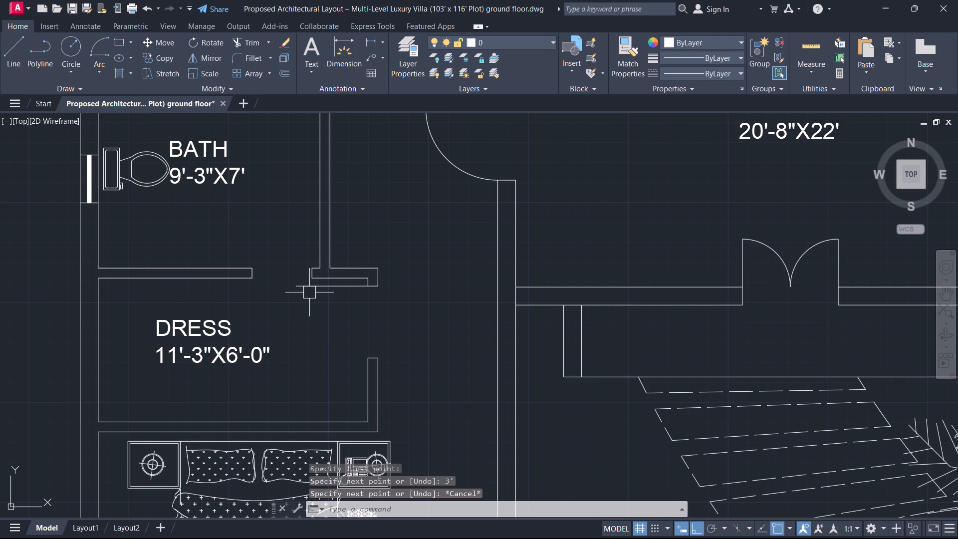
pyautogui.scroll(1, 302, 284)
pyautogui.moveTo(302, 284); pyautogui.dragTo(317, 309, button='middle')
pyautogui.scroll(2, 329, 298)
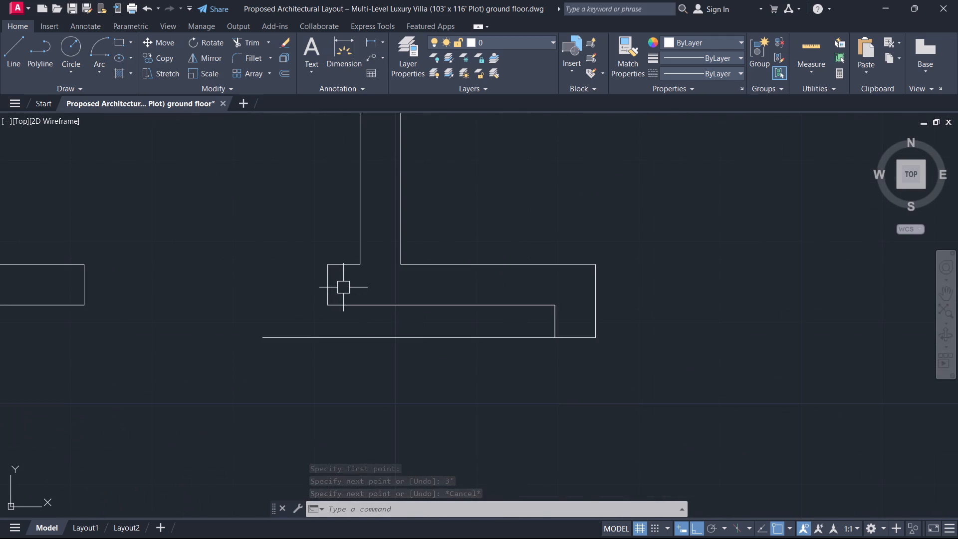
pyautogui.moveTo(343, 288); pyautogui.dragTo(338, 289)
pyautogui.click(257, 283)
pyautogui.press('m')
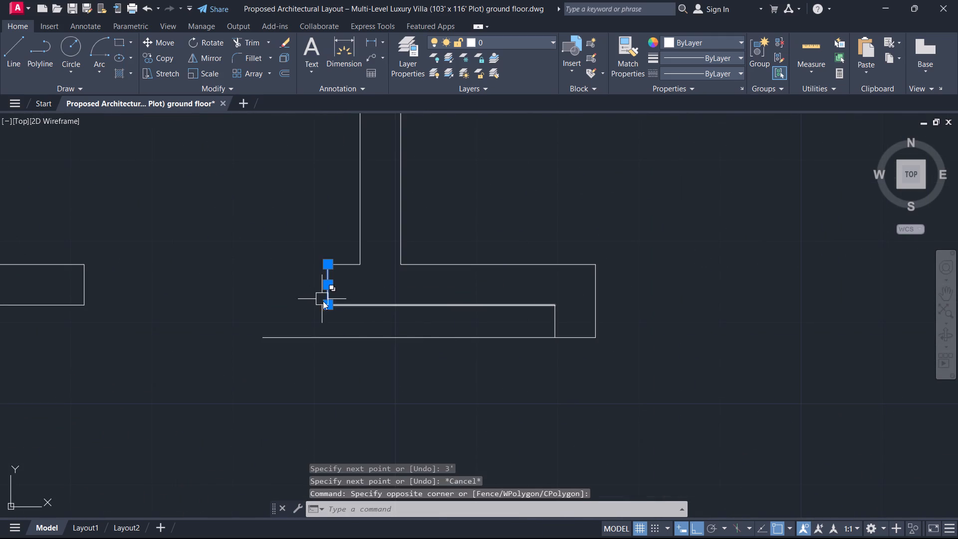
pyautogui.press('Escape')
# Move both jamb lines of the Bath–Dress opening about 8" west, aligning the east jamb with the leaf tip.
pyautogui.moveTo(343, 287); pyautogui.dragTo(339, 285)
pyautogui.click(232, 284)
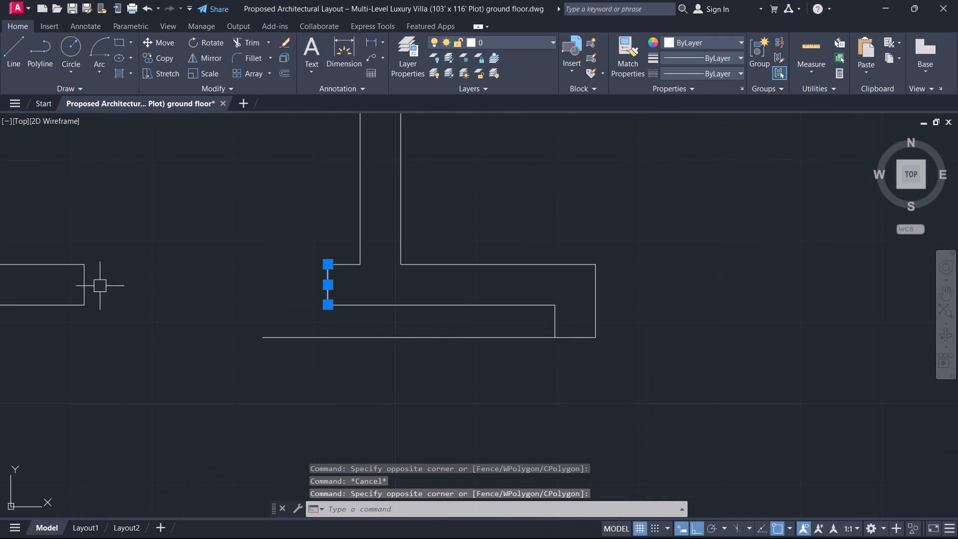
pyautogui.click(100, 286)
pyautogui.click(50, 290)
pyautogui.press('m')
pyautogui.press('space')
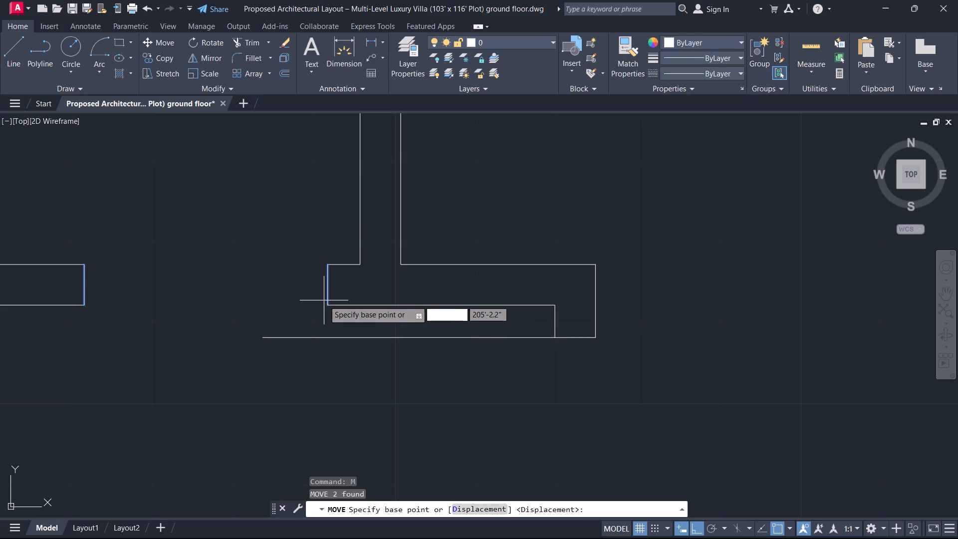
pyautogui.click(329, 303)
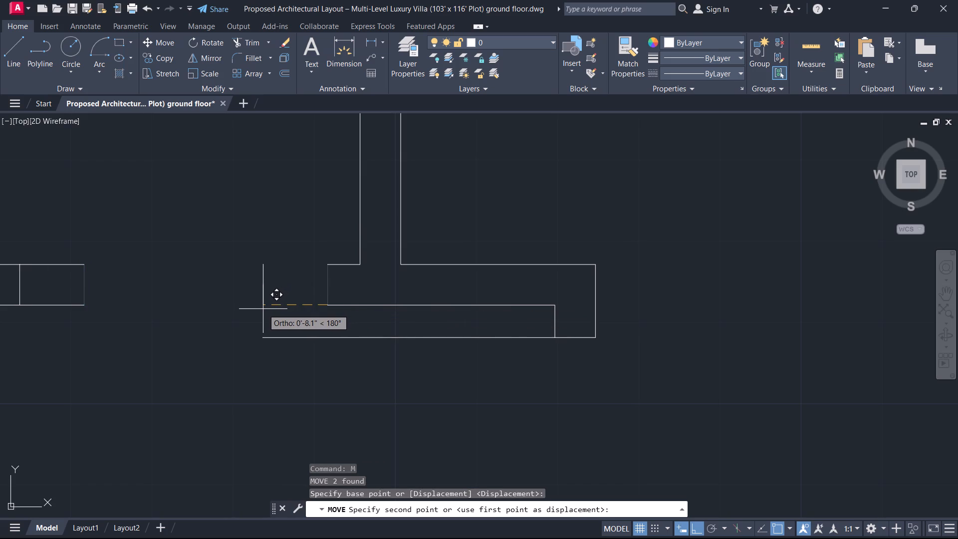
pyautogui.click(263, 309)
pyautogui.press('Escape')
# Extend the two wall lines east of the Bath–Dress opening to the moved east jamb.
pyautogui.write('EX')
pyautogui.press('space')
pyautogui.click(340, 314)
pyautogui.click(330, 249)
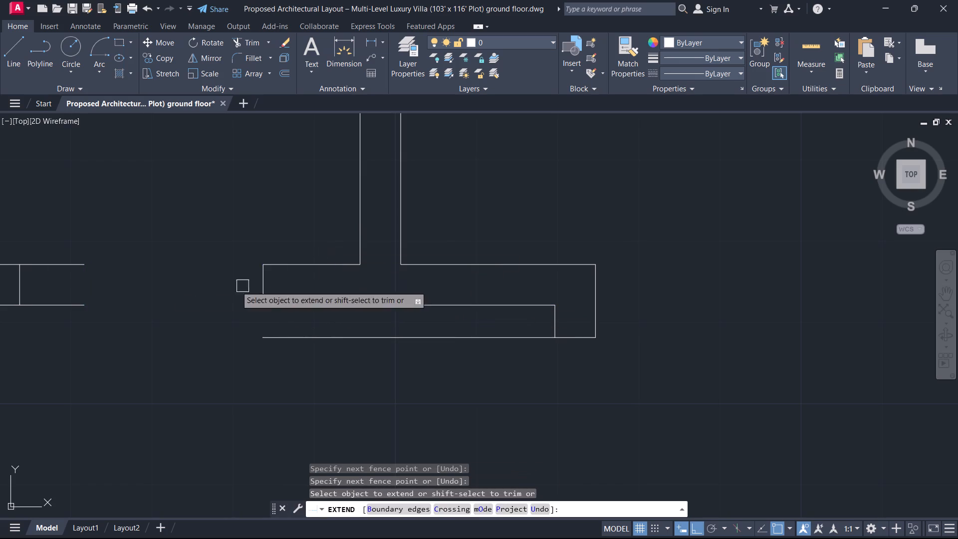
pyautogui.press('Escape')
# Trim the two wall-line ends projecting past the moved west jamb of the Bath–Dress opening.
pyautogui.write('TR')
pyautogui.press('space')
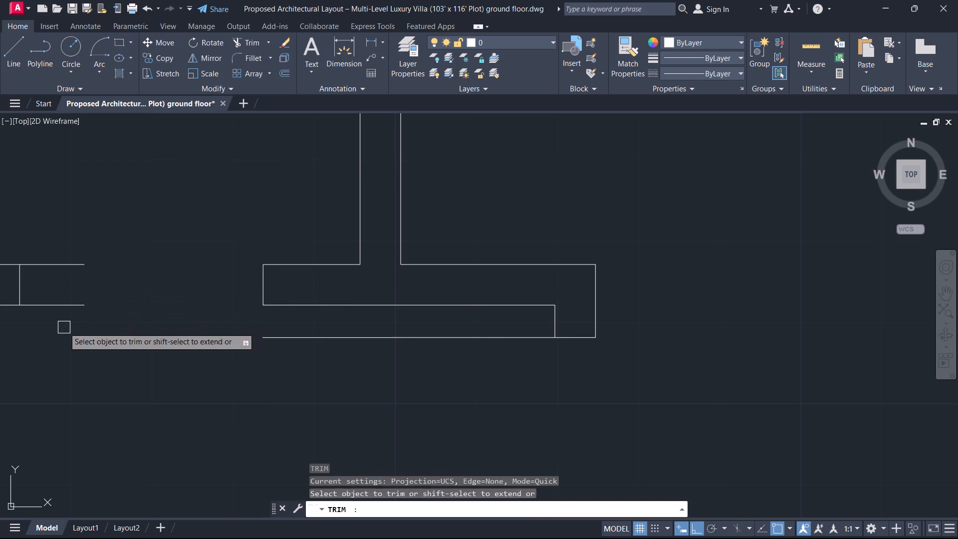
pyautogui.click(64, 327)
pyautogui.click(73, 242)
pyautogui.press('Escape')
# Draw the Dress door's swing with a Start, Center, End arc from the leaf tip, centred on its hinge, to the south jamb.
pyautogui.scroll(-1, 147, 306)
pyautogui.moveTo(154, 307); pyautogui.dragTo(329, 290, button='middle')
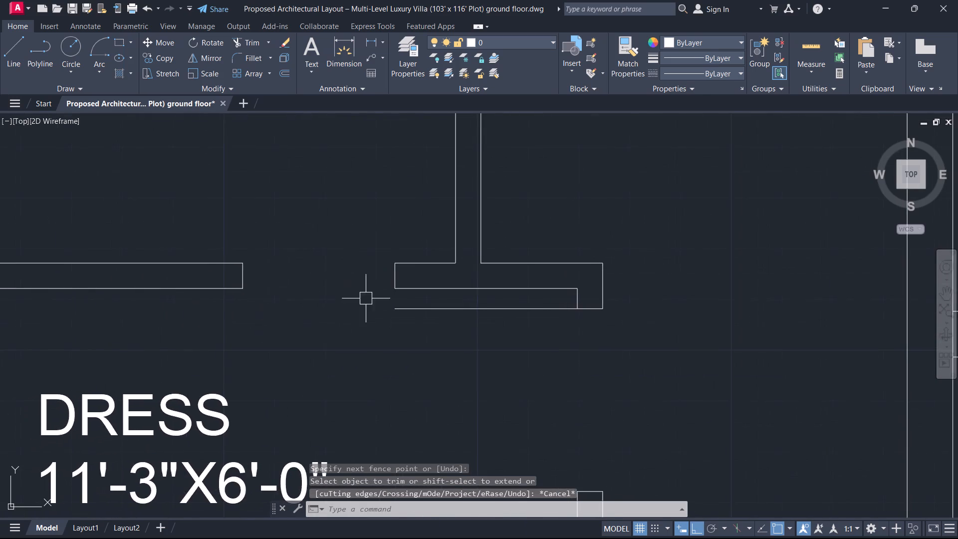
pyautogui.scroll(-2, 395, 306)
pyautogui.moveTo(101, 48); pyautogui.dragTo(106, 59)
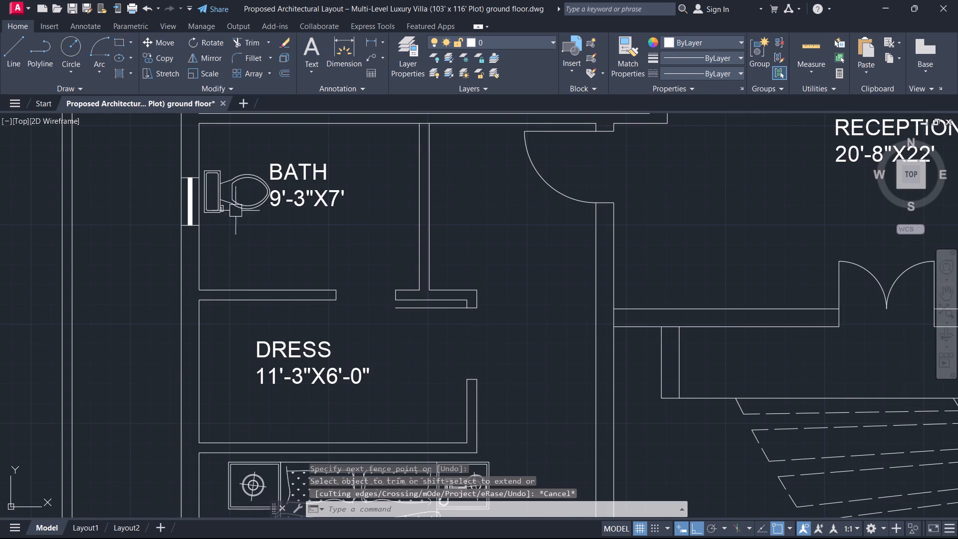
pyautogui.scroll(1, 446, 310)
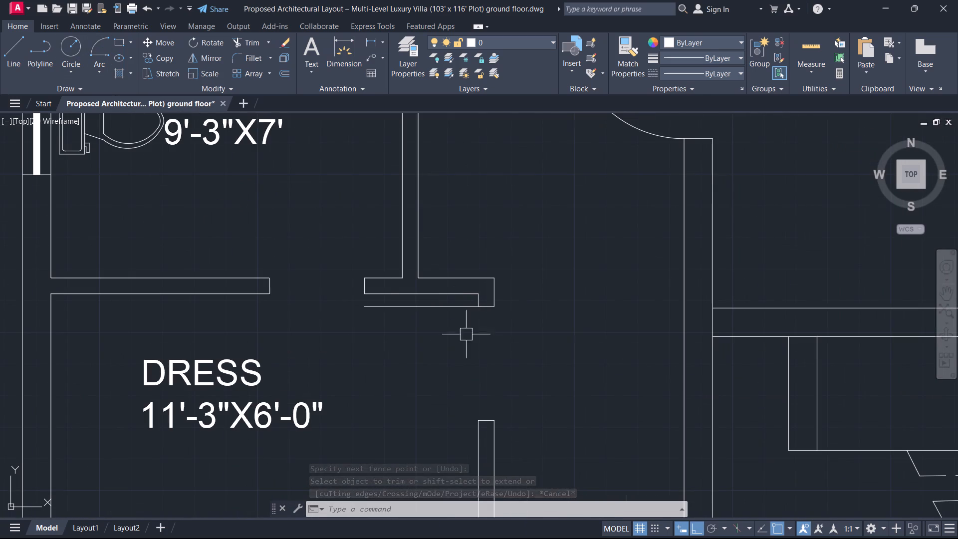
pyautogui.click(97, 68)
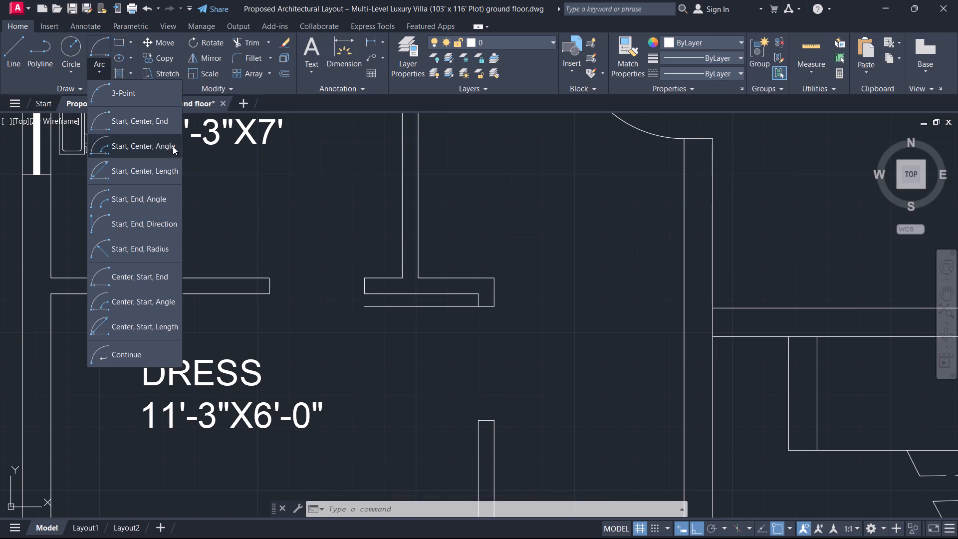
pyautogui.click(149, 123)
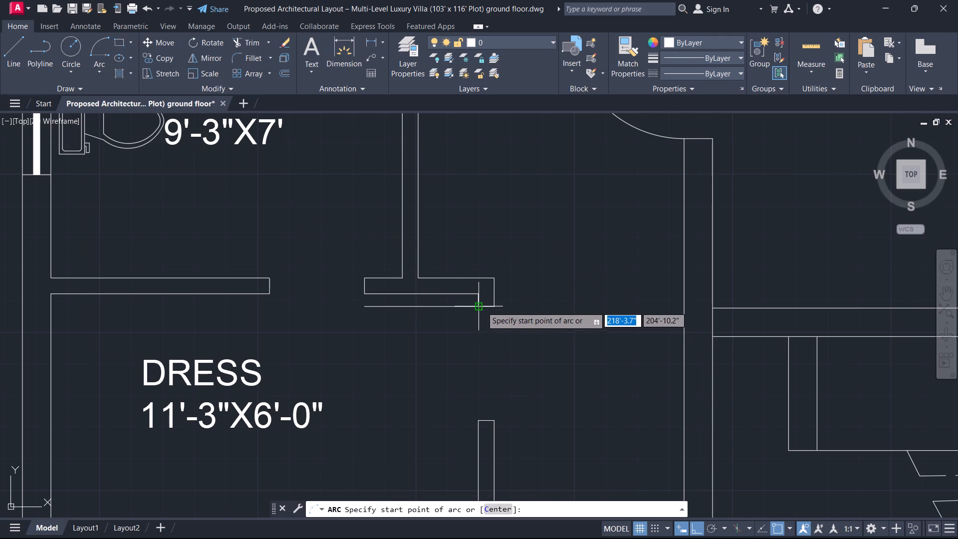
pyautogui.click(363, 304)
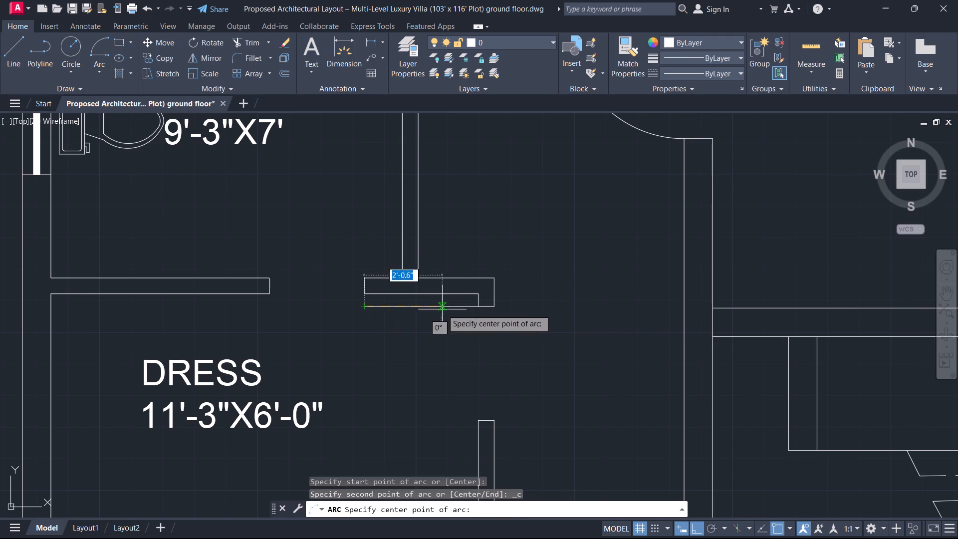
pyautogui.click(477, 307)
pyautogui.click(484, 380)
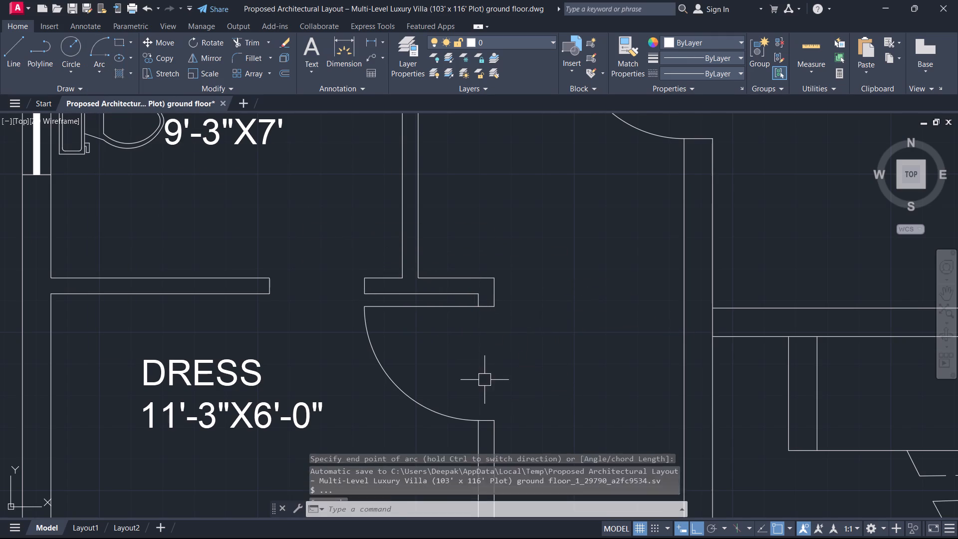
pyautogui.press('Escape')
# Draw a 2'6" door-leaf line northward into the guest bath from the east jamb of the Bath–Dress opening.
pyautogui.moveTo(444, 349); pyautogui.dragTo(531, 355, button='middle')
pyautogui.scroll(-2, 516, 355)
pyautogui.scroll(1, 494, 289)
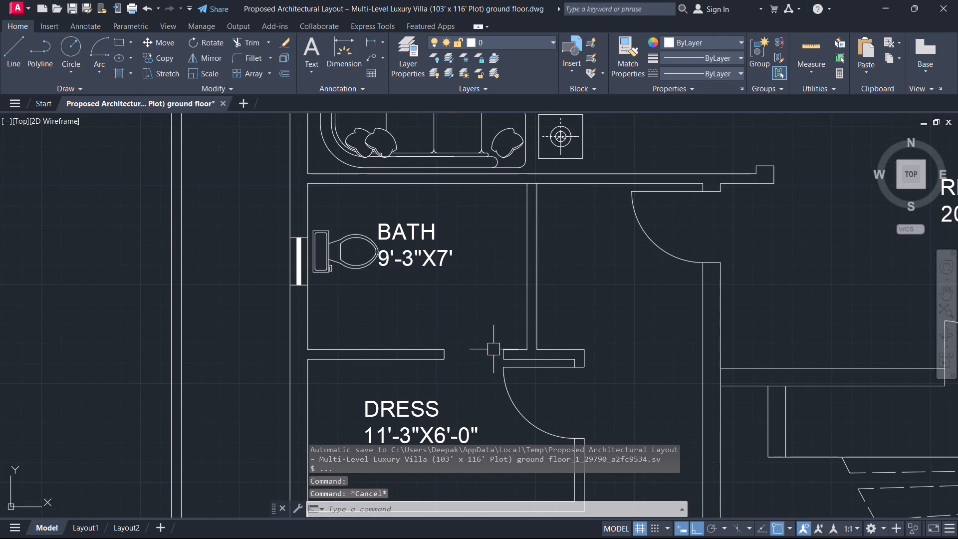
pyautogui.write('L')
pyautogui.press('space')
pyautogui.click(500, 348)
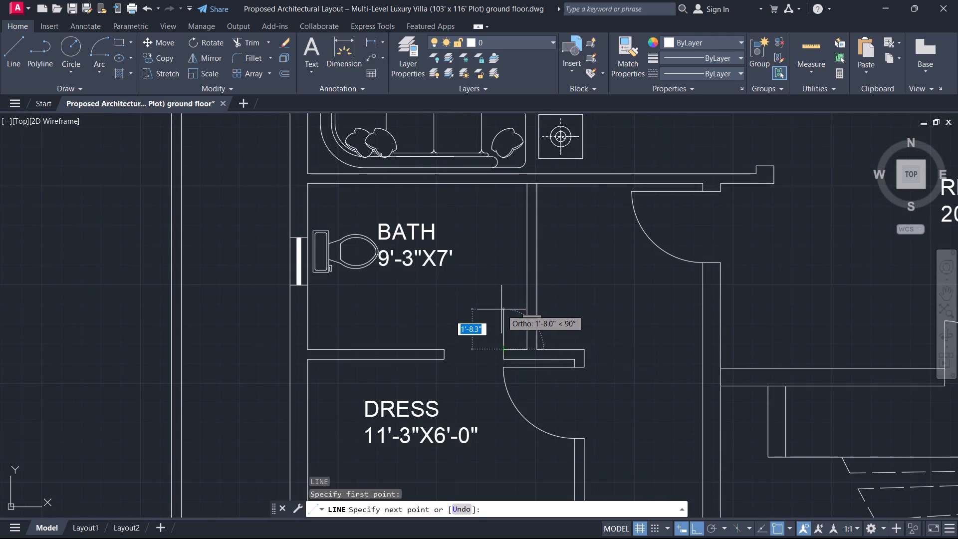
pyautogui.write("2'6")
pyautogui.press('Return')
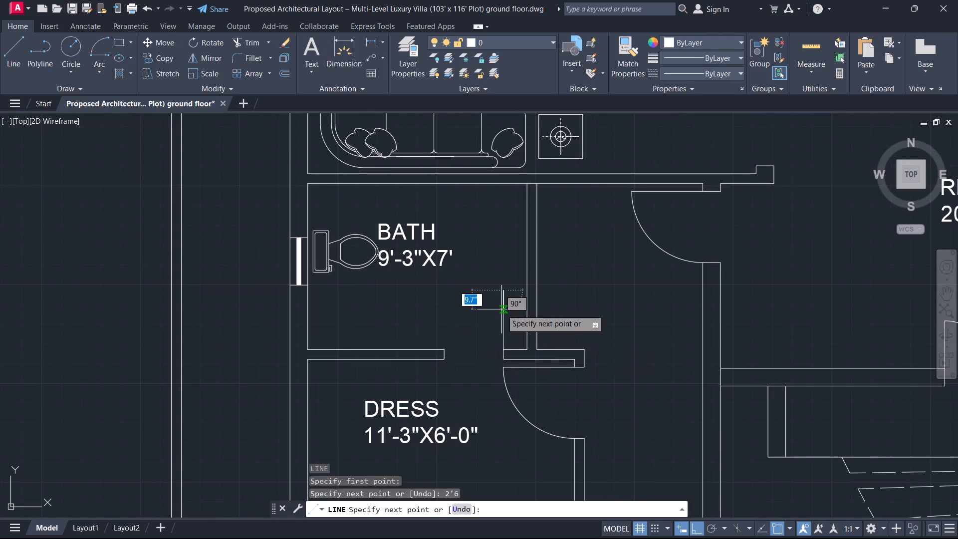
pyautogui.press('Escape')
# Draw the guest bath door's swing with a Start, Center, End arc from the leaf tip, centred on its hinge, to the west jamb.
pyautogui.click(99, 48)
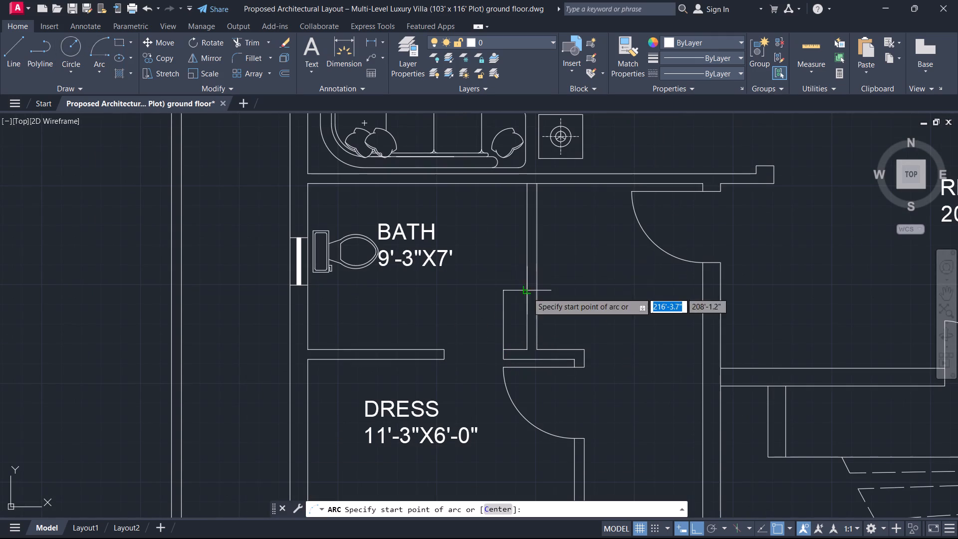
pyautogui.click(505, 292)
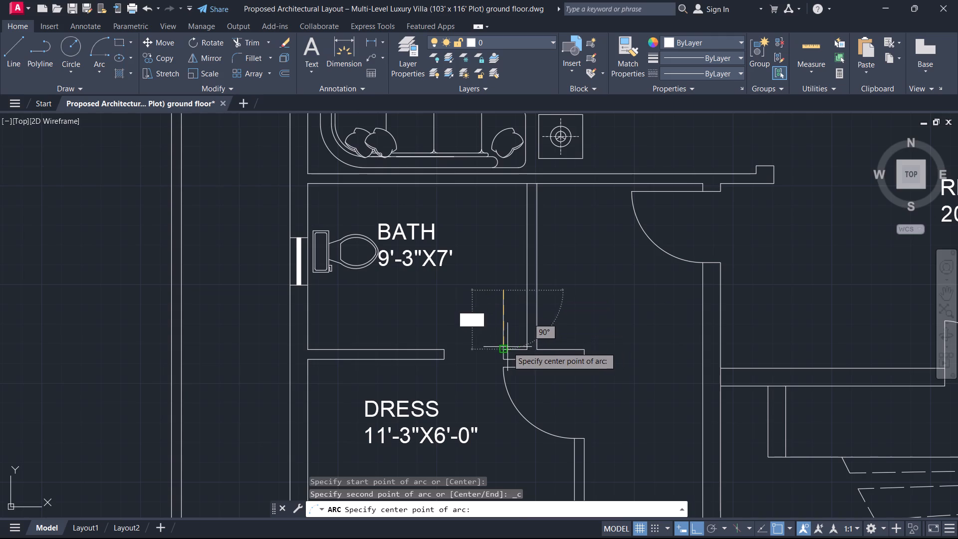
pyautogui.click(506, 347)
pyautogui.click(475, 349)
pyautogui.press('Escape')
# Draw a 3' door-leaf line westward into the Drawing room from the south jamb of its opening to the Reception.
pyautogui.scroll(-2, 478, 346)
pyautogui.moveTo(479, 345); pyautogui.dragTo(344, 343, button='middle')
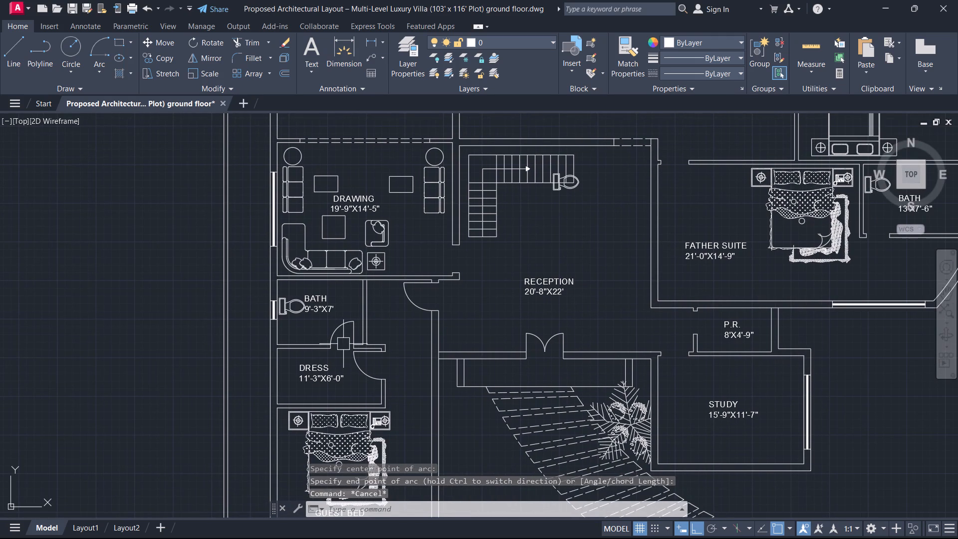
pyautogui.moveTo(417, 304); pyautogui.dragTo(324, 426, button='middle')
pyautogui.scroll(1, 396, 378)
pyautogui.scroll(1, 358, 394)
pyautogui.press('l')
pyautogui.press('space')
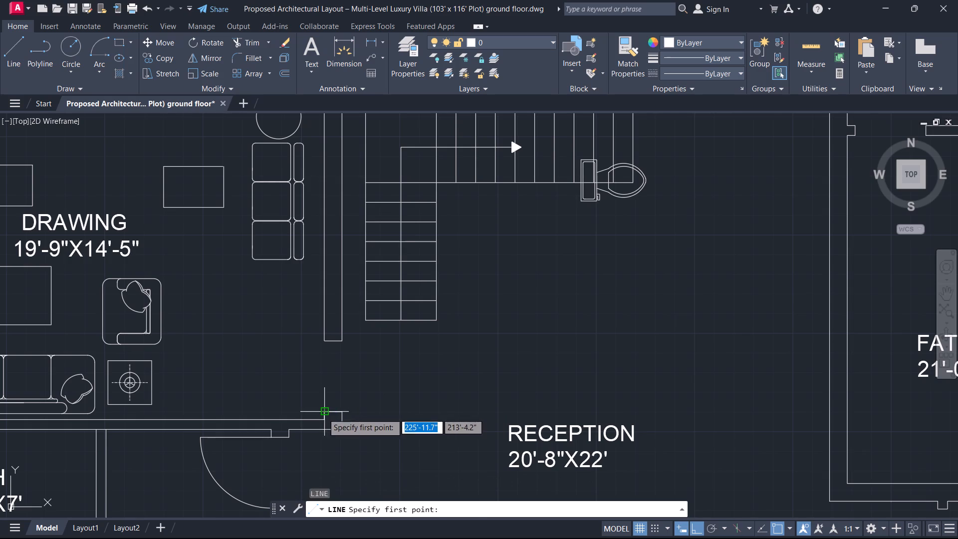
pyautogui.click(323, 413)
pyautogui.write("3'")
pyautogui.press('Return')
pyautogui.press('Escape')
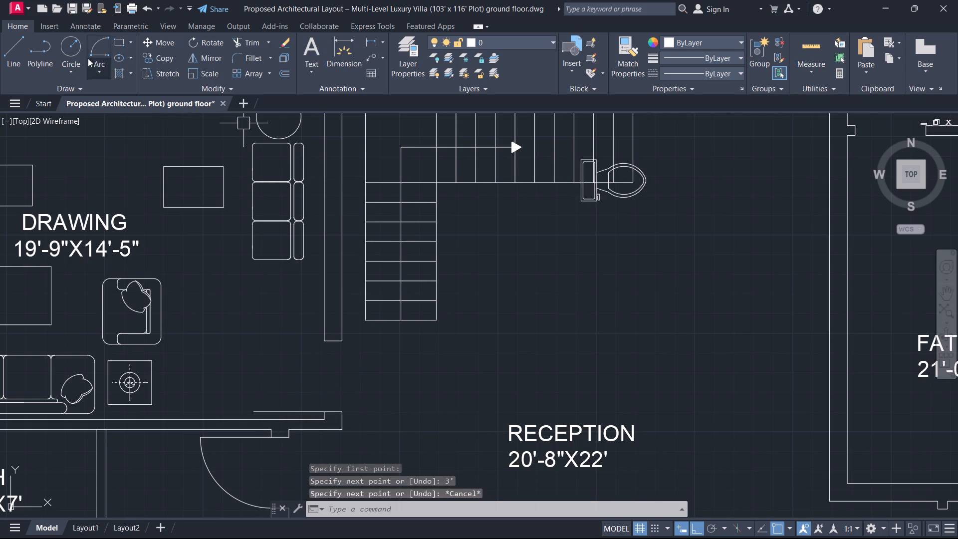
# Draw the Drawing room door's swing with a Start, Center, End arc from the north jamb, centred on the hinge, to the leaf tip.
pyautogui.click(101, 49)
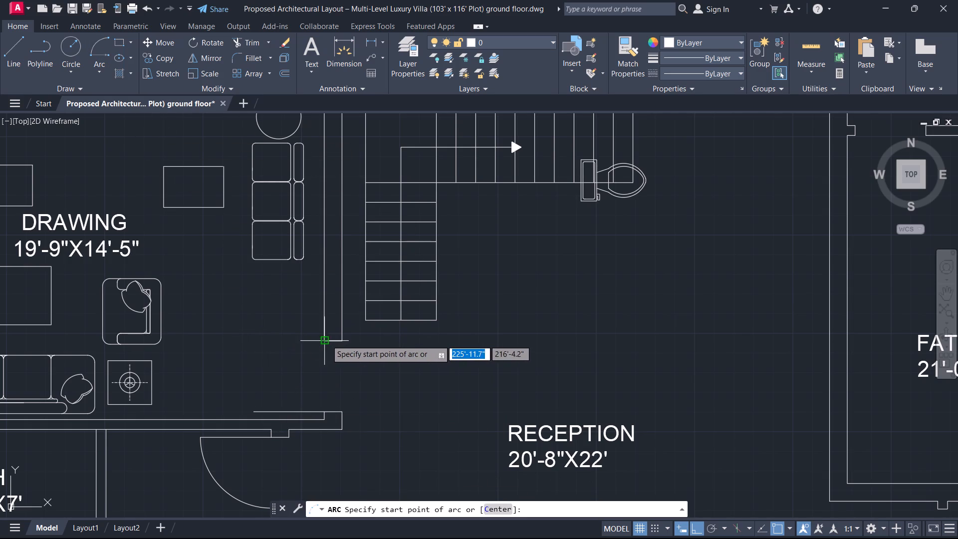
pyautogui.click(326, 340)
pyautogui.click(321, 411)
pyautogui.click(270, 404)
# Draw a 3' door-leaf line southward into the Father Suite from the west jamb of its opening to the Lobby.
pyautogui.scroll(-1, 281, 382)
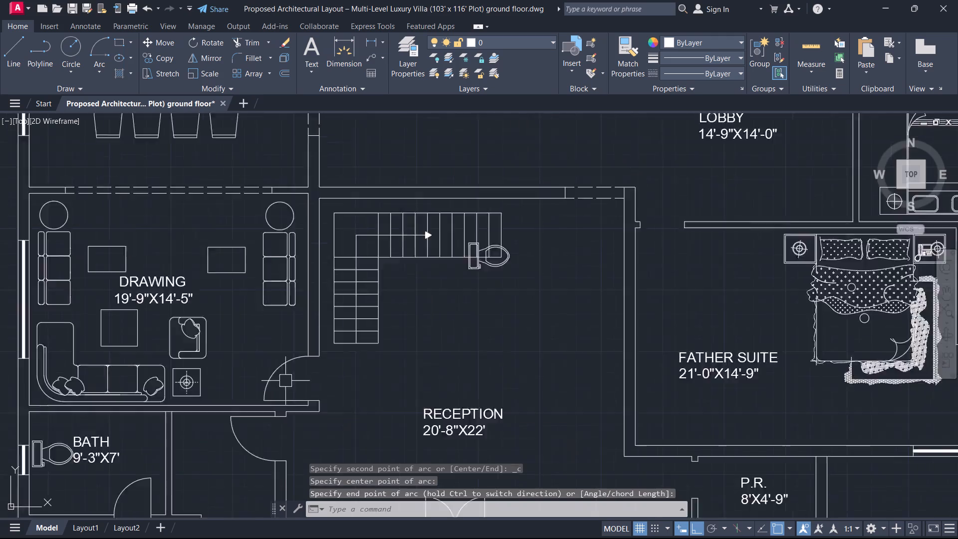
pyautogui.scroll(-2, 286, 381)
pyautogui.scroll(1, 278, 274)
pyautogui.moveTo(511, 320); pyautogui.dragTo(437, 229, button='middle')
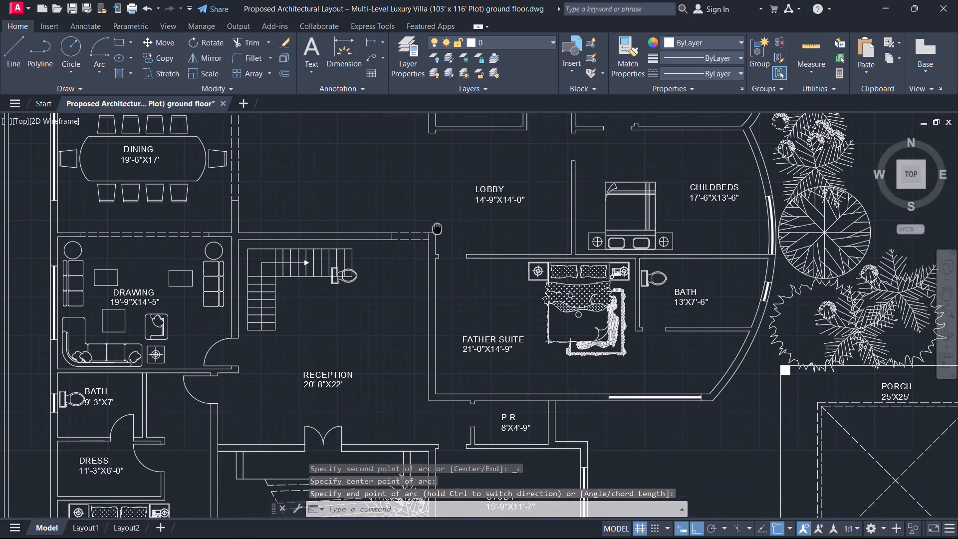
pyautogui.moveTo(437, 229); pyautogui.dragTo(392, 239, button='middle')
pyautogui.scroll(1, 412, 265)
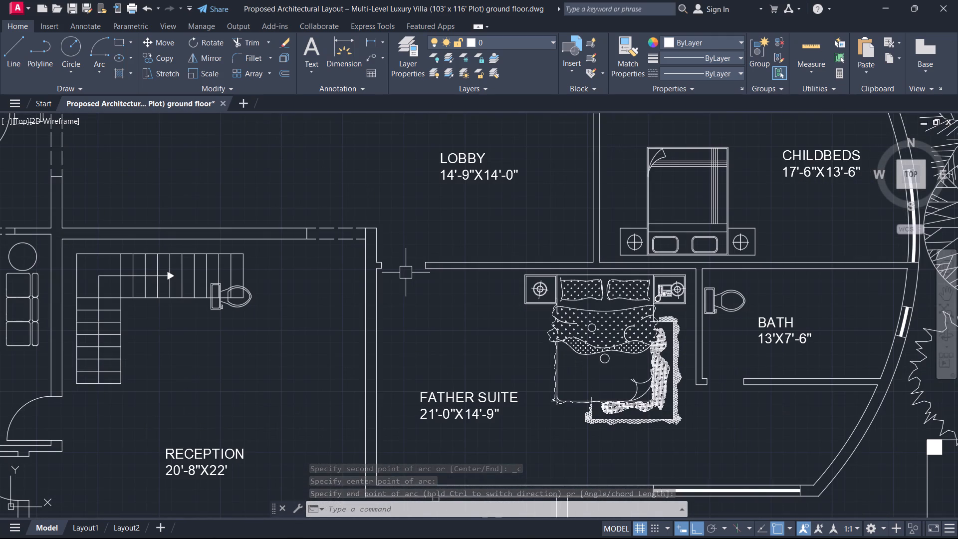
pyautogui.write('L')
pyautogui.press('space')
pyautogui.click(386, 268)
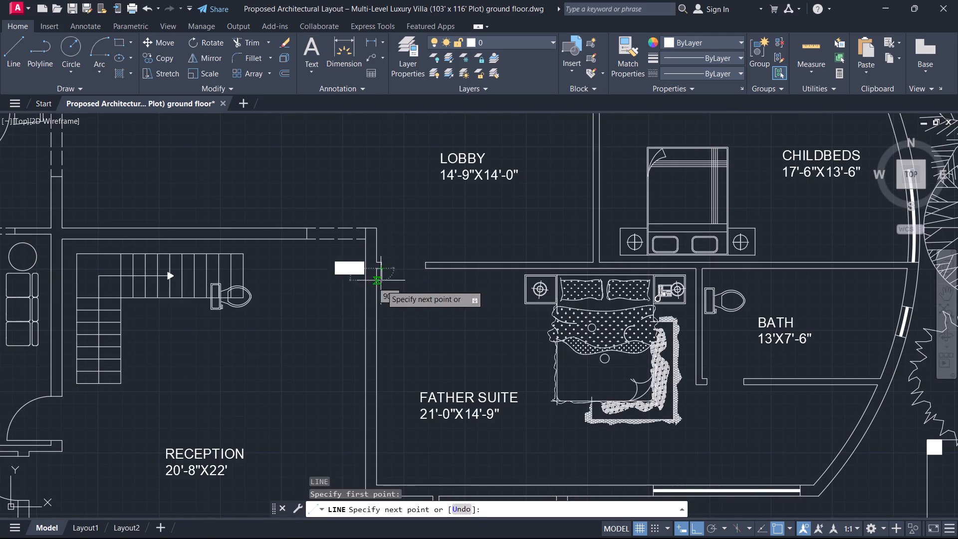
pyautogui.write("3'")
pyautogui.press('Return')
pyautogui.press('Escape')
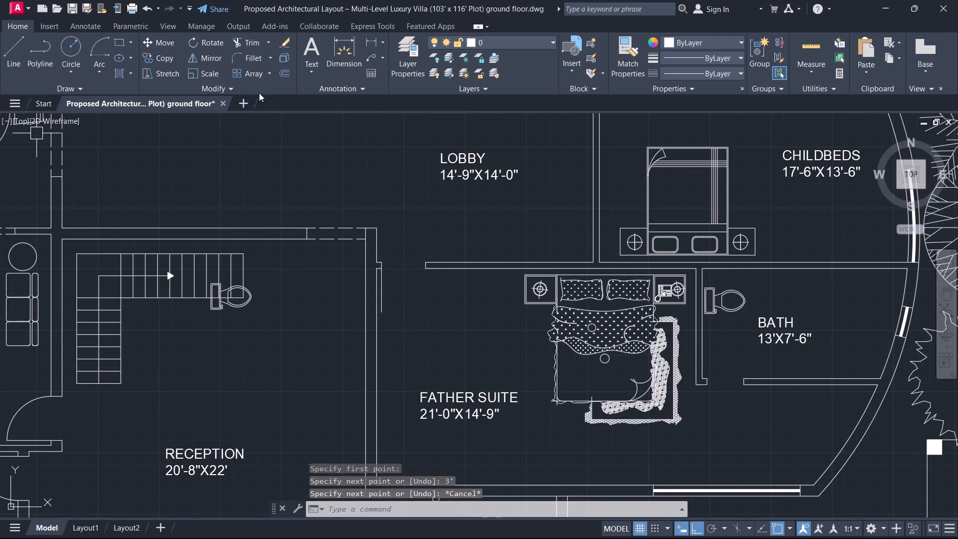
# Draw the Father Suite door's swing with a Start, Center, End arc from the leaf tip, centred on its hinge, to the east jamb.
pyautogui.click(103, 47)
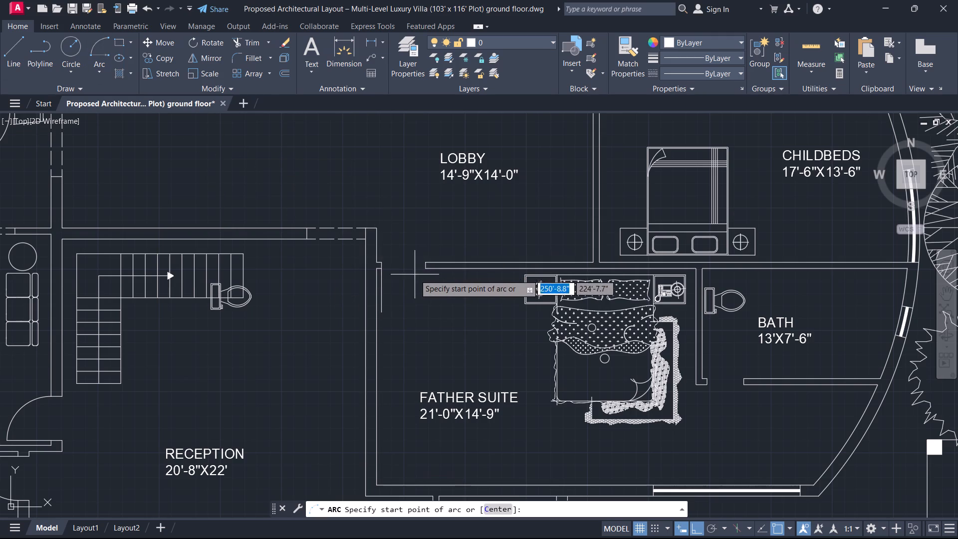
pyautogui.click(383, 316)
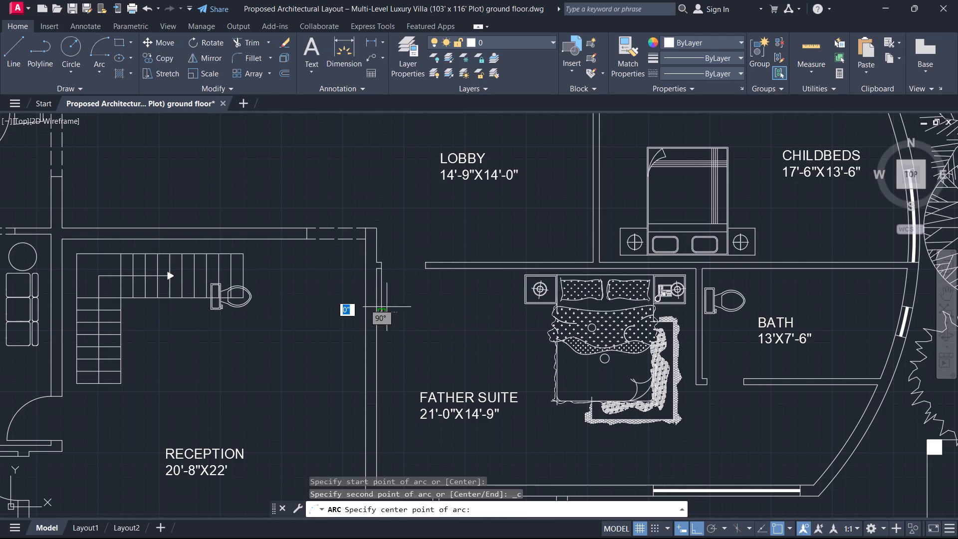
pyautogui.click(381, 269)
pyautogui.click(445, 227)
pyautogui.scroll(-2, 442, 233)
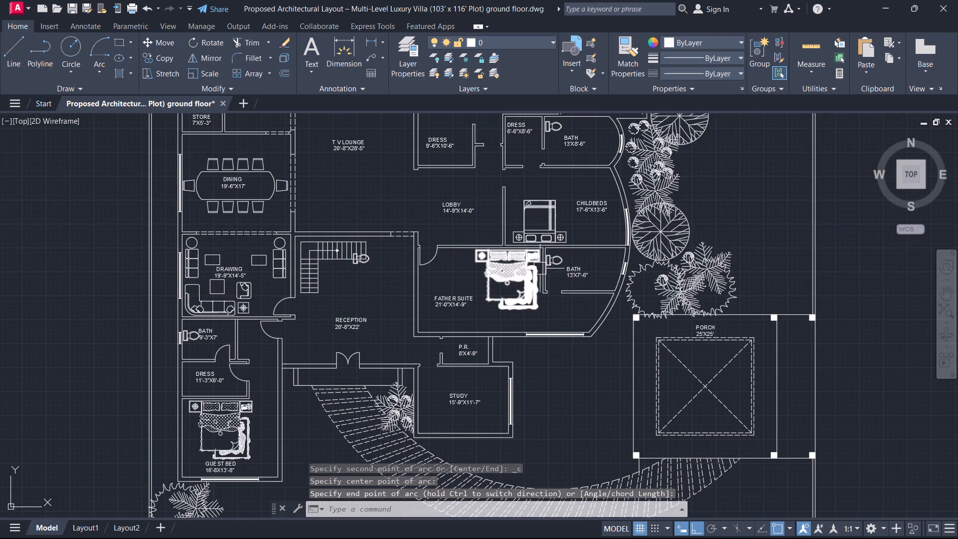
# Draw a 2'6" door-leaf line northward into the Father Suite's Bath from the west jamb of its opening.
pyautogui.scroll(2, 542, 305)
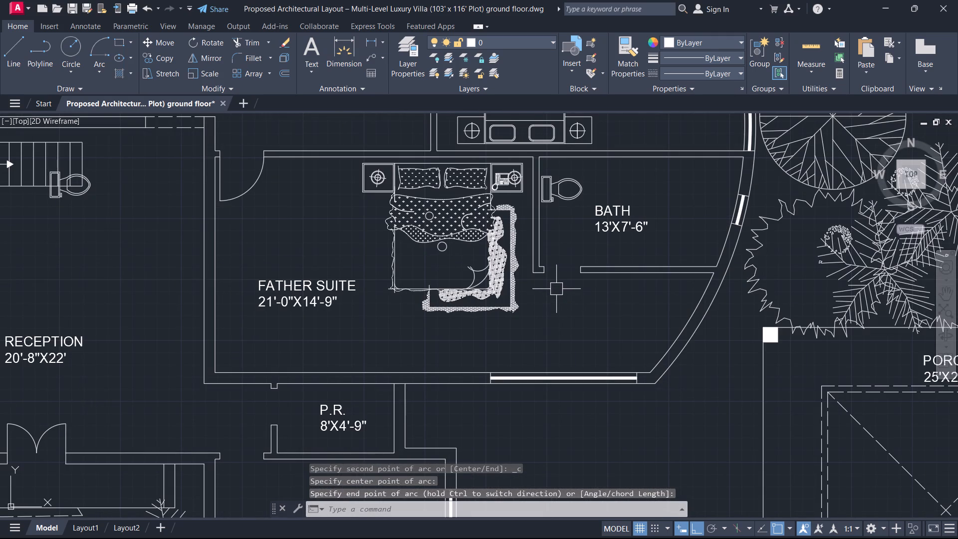
pyautogui.write('L')
pyautogui.press('space')
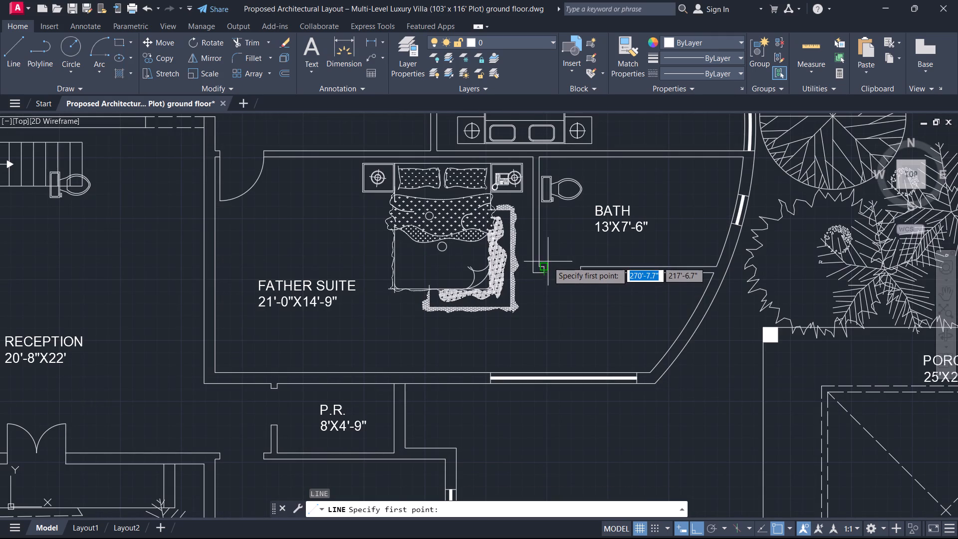
pyautogui.click(546, 268)
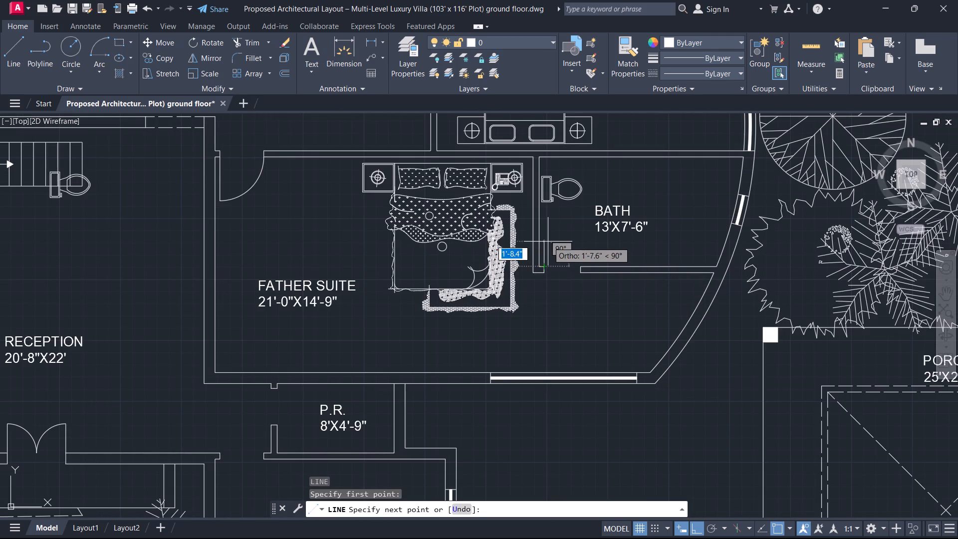
pyautogui.write("2'6")
pyautogui.press('Return')
pyautogui.press('Escape')
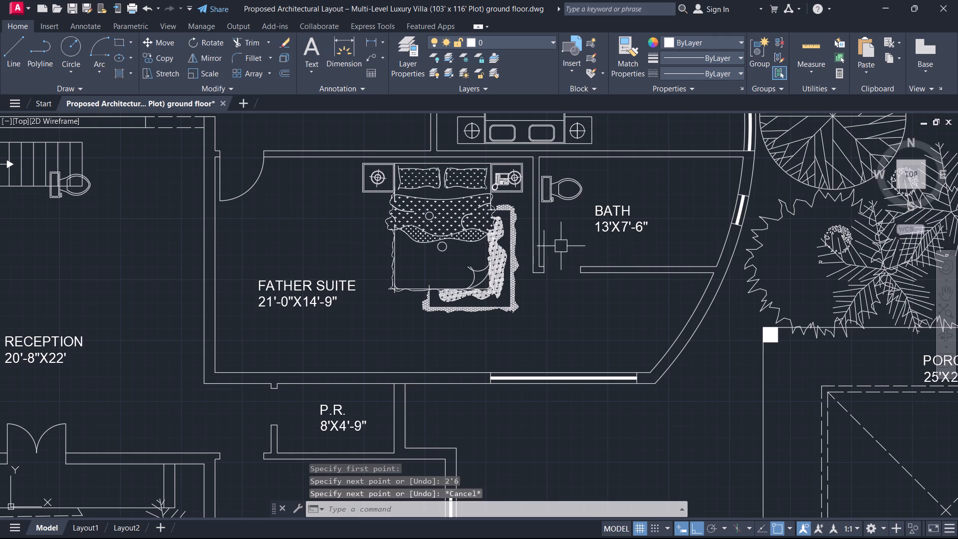
# Draw the Father Suite Bath door's swing with a Start, Center, End arc from the east jamb, centred on the hinge, to the leaf tip.
pyautogui.click(105, 52)
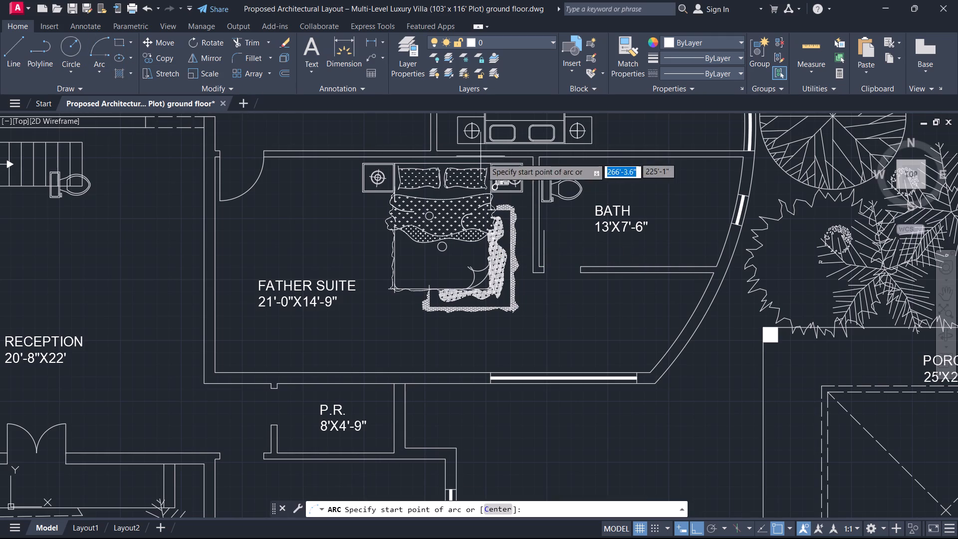
pyautogui.scroll(1, 601, 280)
pyautogui.click(565, 258)
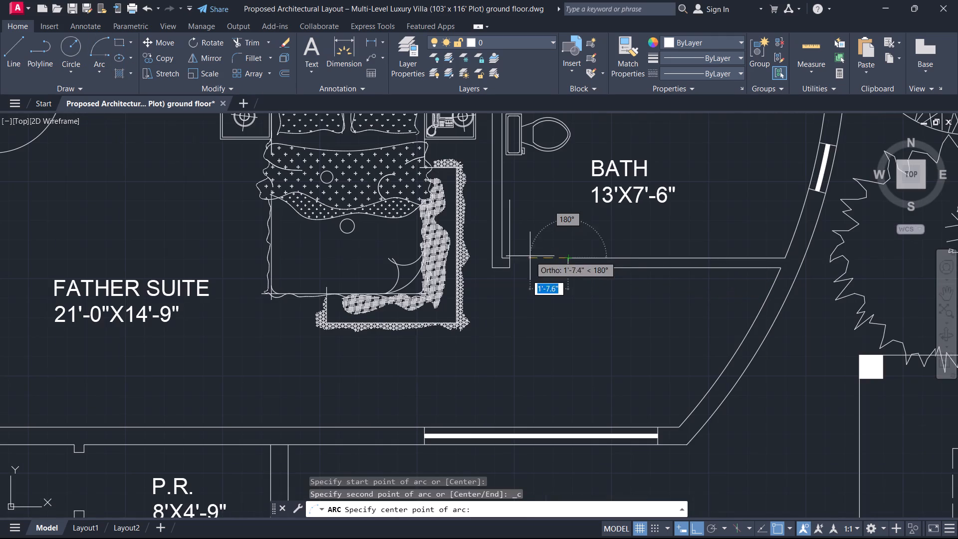
pyautogui.click(510, 259)
pyautogui.click(507, 209)
pyautogui.press('Escape')
pyautogui.scroll(-1, 525, 223)
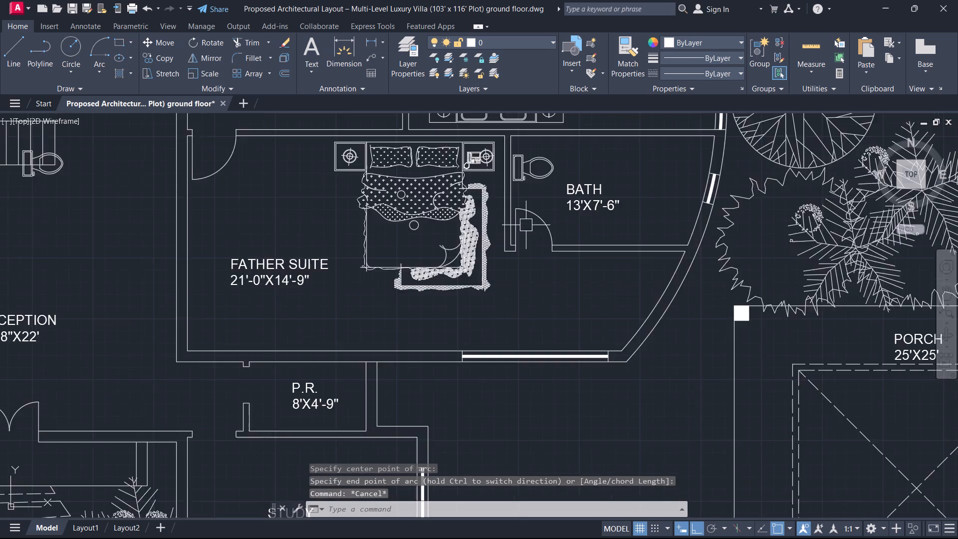
# Draw a 3' door-leaf line eastward into the Childbeds room from the north jamb of its opening to the Lobby.
pyautogui.scroll(-1, 526, 225)
pyautogui.moveTo(522, 245); pyautogui.dragTo(531, 332, button='middle')
pyautogui.scroll(-1, 528, 314)
pyautogui.scroll(1, 515, 265)
pyautogui.scroll(1, 470, 209)
pyautogui.moveTo(470, 209); pyautogui.dragTo(463, 290, button='middle')
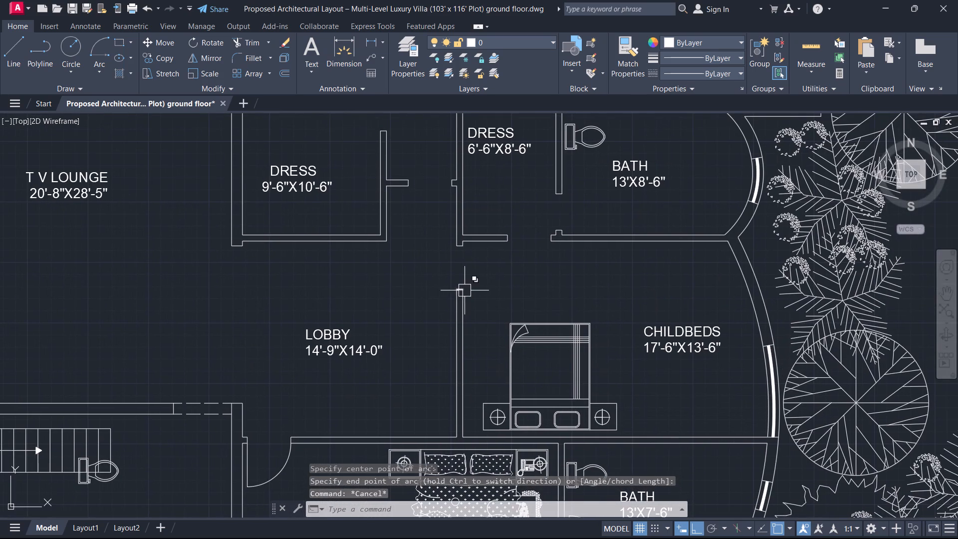
pyautogui.write('L')
pyautogui.press('space')
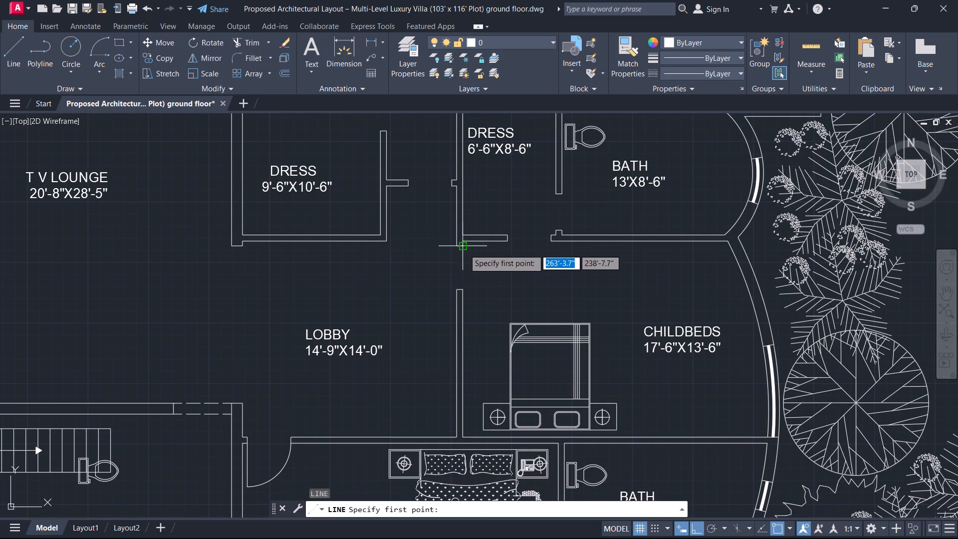
pyautogui.click(463, 247)
pyautogui.write("3'")
pyautogui.press('Return')
pyautogui.press('Escape')
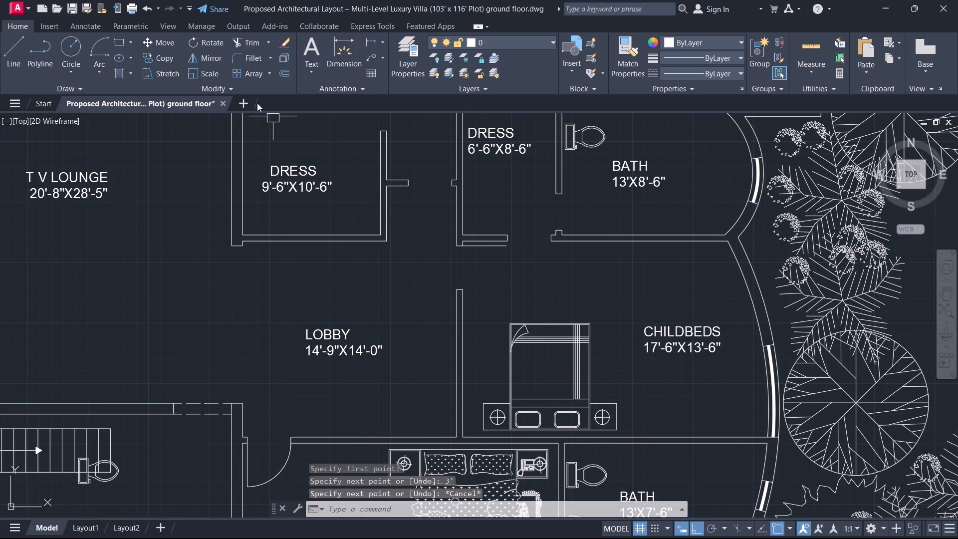
# Draw the Childbeds door's swing with a Start, Center, End arc from the south jamb, centred on the hinge, toward the leaf.
pyautogui.click(102, 55)
pyautogui.click(465, 288)
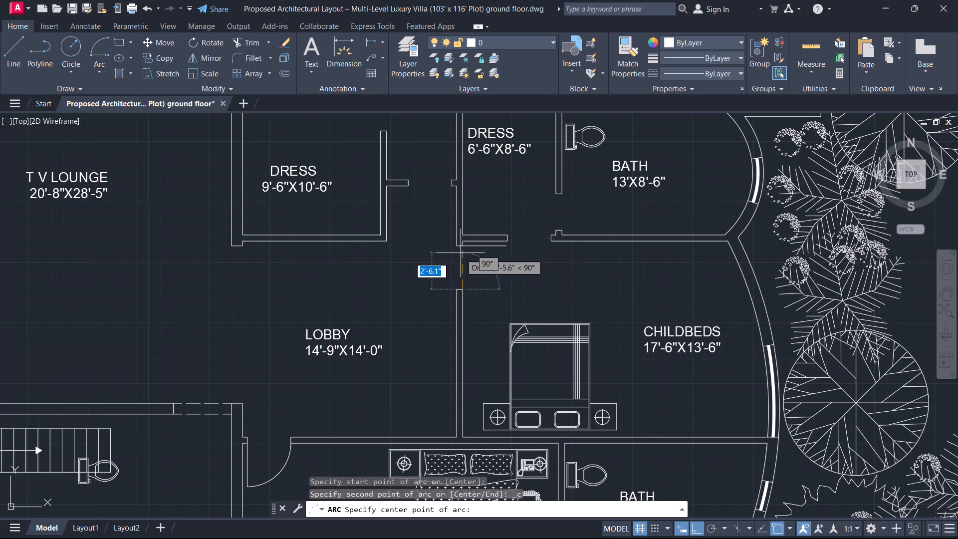
pyautogui.click(463, 250)
pyautogui.click(491, 244)
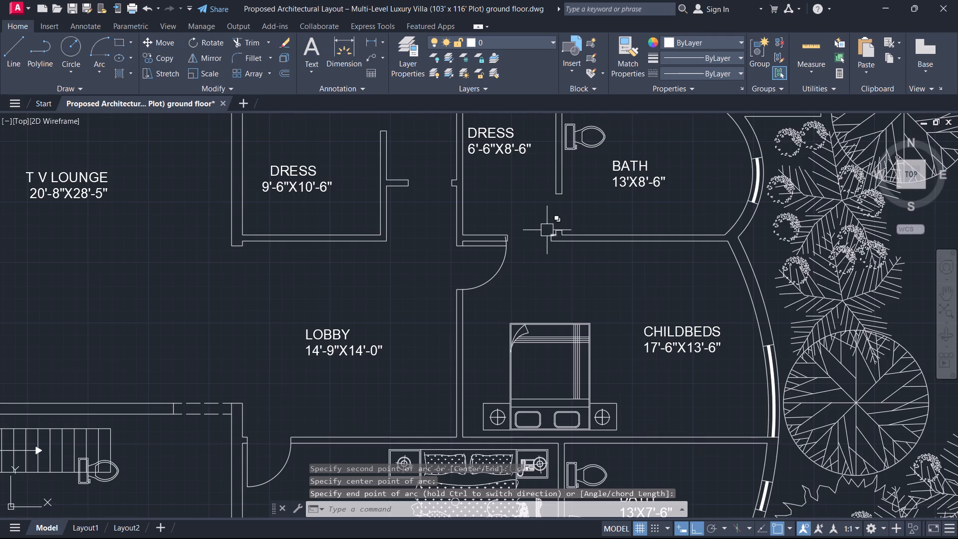
# Trim the parts of the Childbeds door arc that run past the leaf tip and into the wall stub.
pyautogui.scroll(1, 547, 230)
pyautogui.scroll(3, 470, 254)
pyautogui.write('TR')
pyautogui.press('space')
pyautogui.scroll(2, 524, 249)
pyautogui.click(524, 249)
pyautogui.click(444, 254)
pyautogui.click(498, 166)
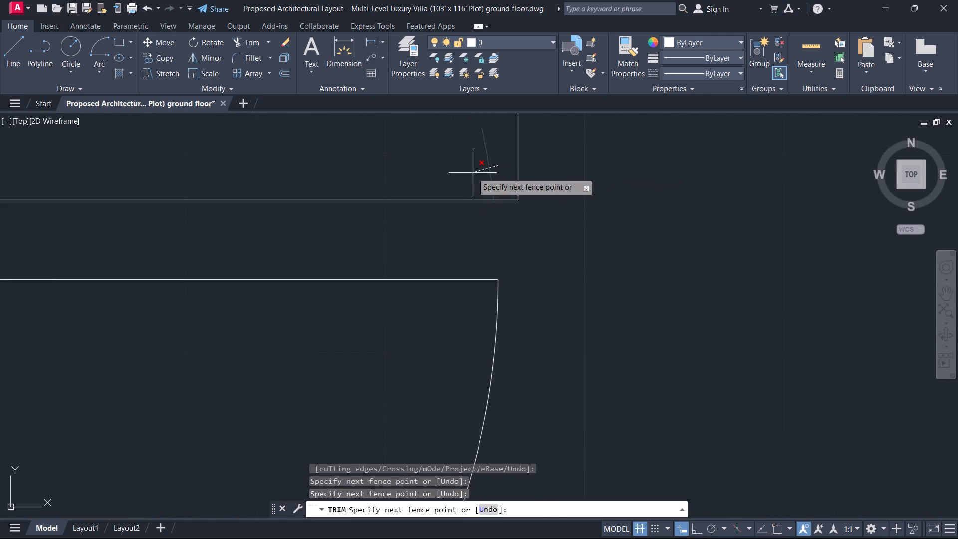
pyautogui.click(473, 173)
pyautogui.press('Escape')
pyautogui.scroll(-5, 509, 222)
pyautogui.moveTo(540, 245); pyautogui.dragTo(534, 258, button='middle')
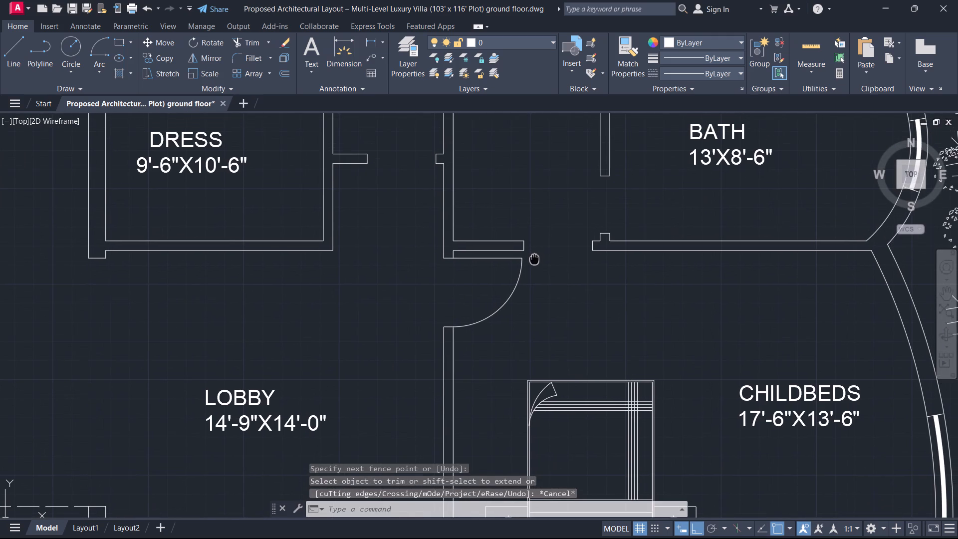
# Draw a 2'6" door-leaf line eastward into the 13'X8'-6" Bath from the south jamb of its opening to the Dress.
pyautogui.press('l')
pyautogui.press('space')
pyautogui.scroll(-1, 576, 254)
pyautogui.moveTo(575, 253); pyautogui.dragTo(508, 327, button='middle')
pyautogui.scroll(2, 510, 318)
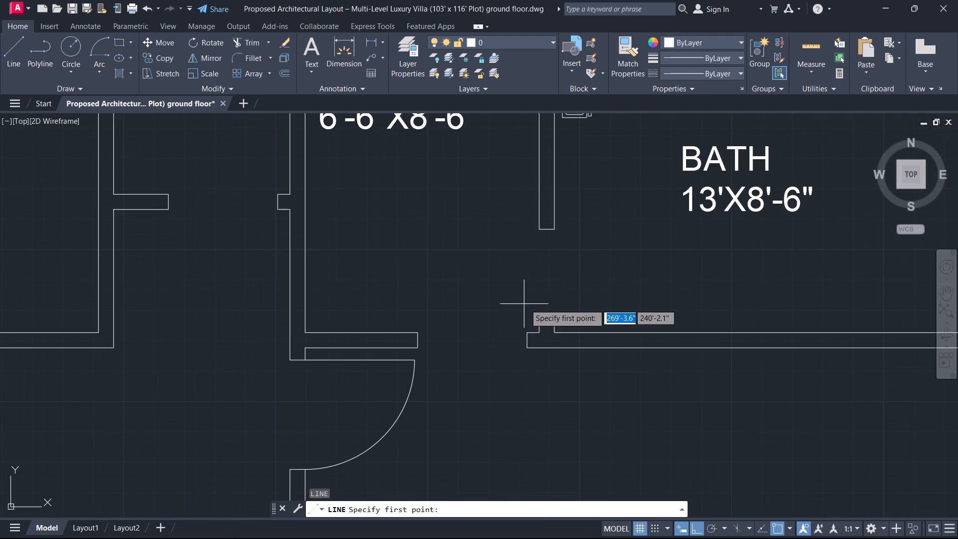
pyautogui.click(556, 323)
pyautogui.write("2'")
pyautogui.press('6')
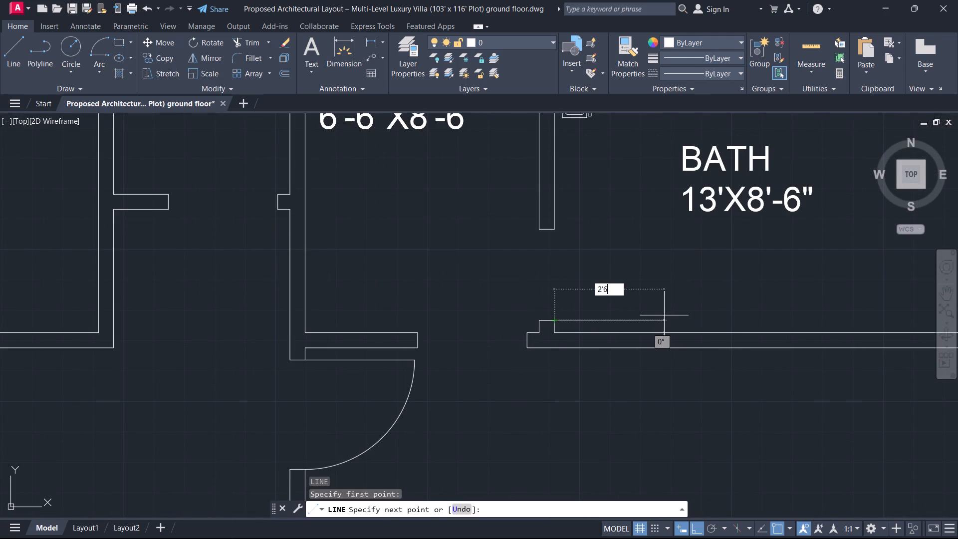
pyautogui.press('Return')
pyautogui.press('Escape')
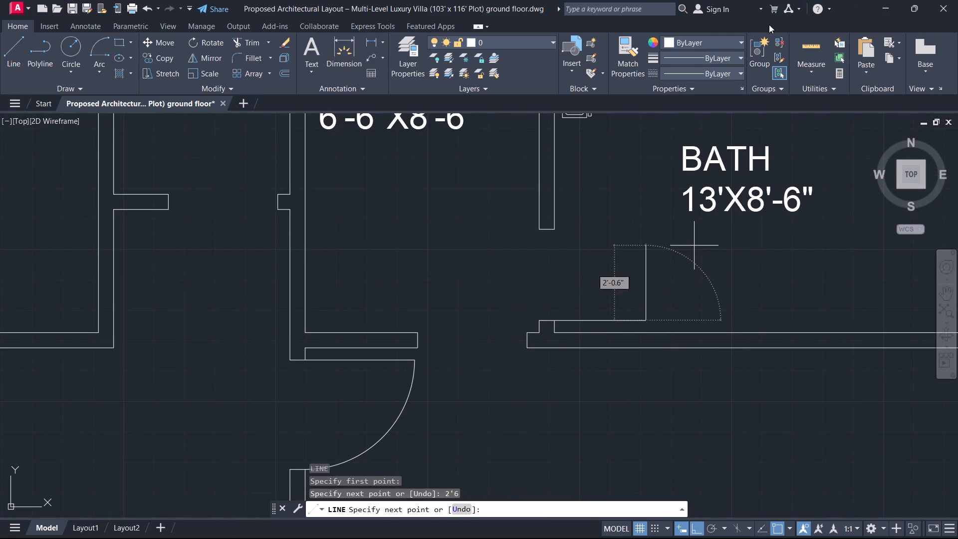
# Draw the 13'X8'-6" Bath door's swing with a Start, Center, End arc from the leaf tip, centred on the hinge, toward the north jamb.
pyautogui.click(100, 54)
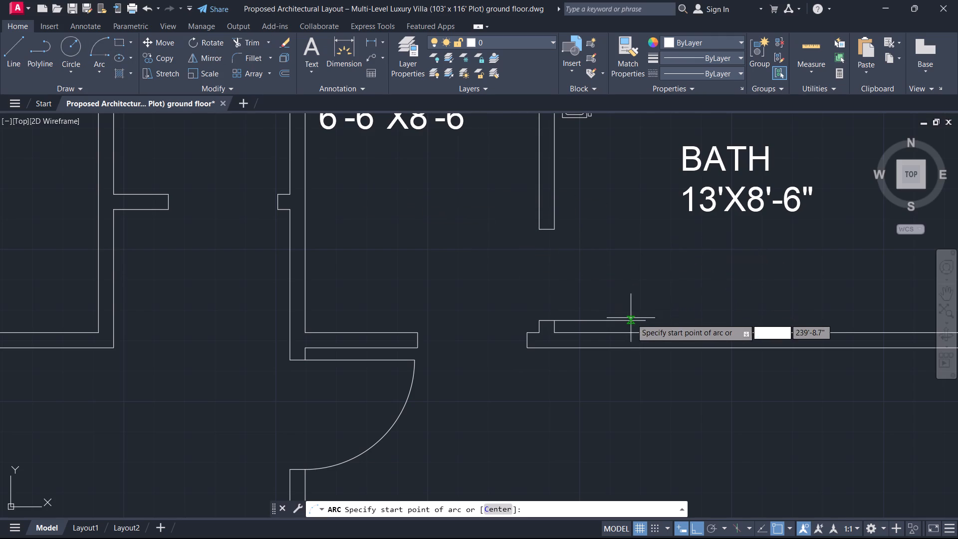
pyautogui.click(641, 322)
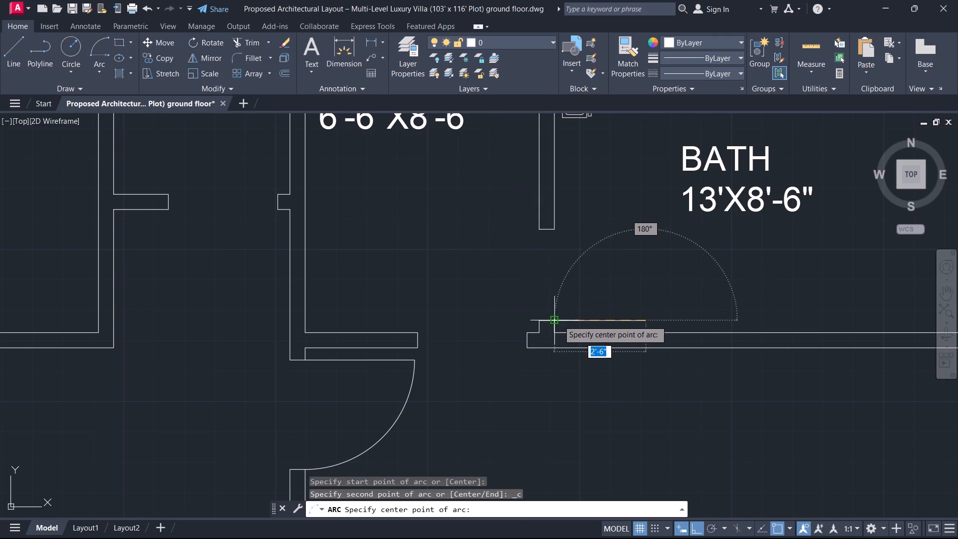
pyautogui.click(556, 322)
pyautogui.click(549, 262)
pyautogui.press('Escape')
# Erase the door leaf and swing arc at the east opening of the 11'-3"X6'-0" Dress.
pyautogui.scroll(2, 549, 261)
pyautogui.scroll(-1, 536, 268)
pyautogui.scroll(-4, 475, 310)
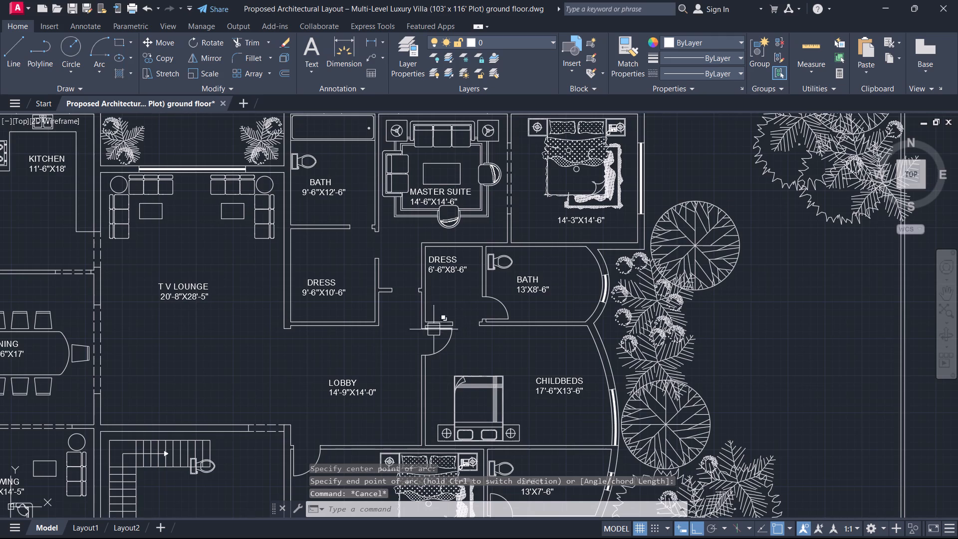
pyautogui.moveTo(284, 391); pyautogui.dragTo(476, 258, button='middle')
pyautogui.moveTo(253, 437); pyautogui.dragTo(340, 292, button='middle')
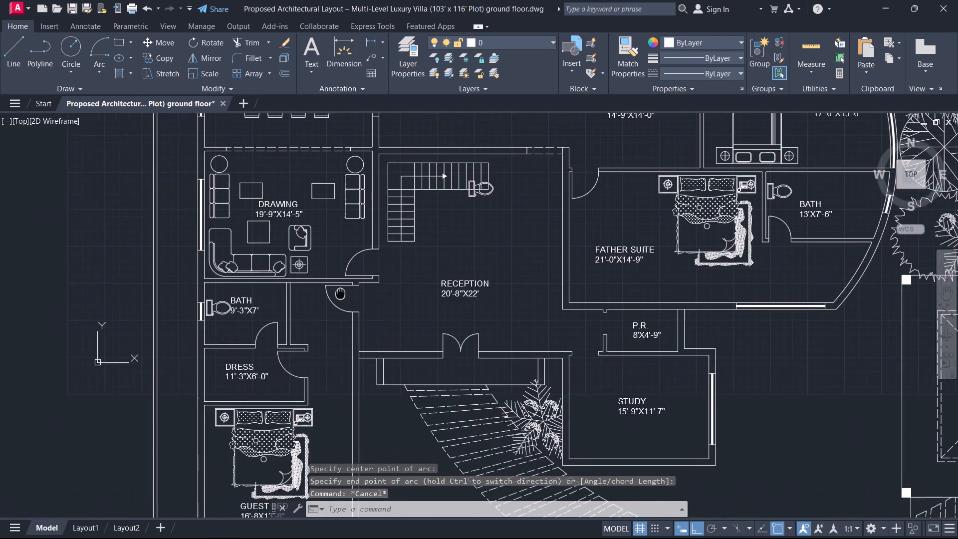
pyautogui.moveTo(340, 292); pyautogui.dragTo(342, 292, button='middle')
pyautogui.scroll(1, 342, 292)
pyautogui.scroll(2, 274, 410)
pyautogui.click(261, 429)
pyautogui.click(146, 400)
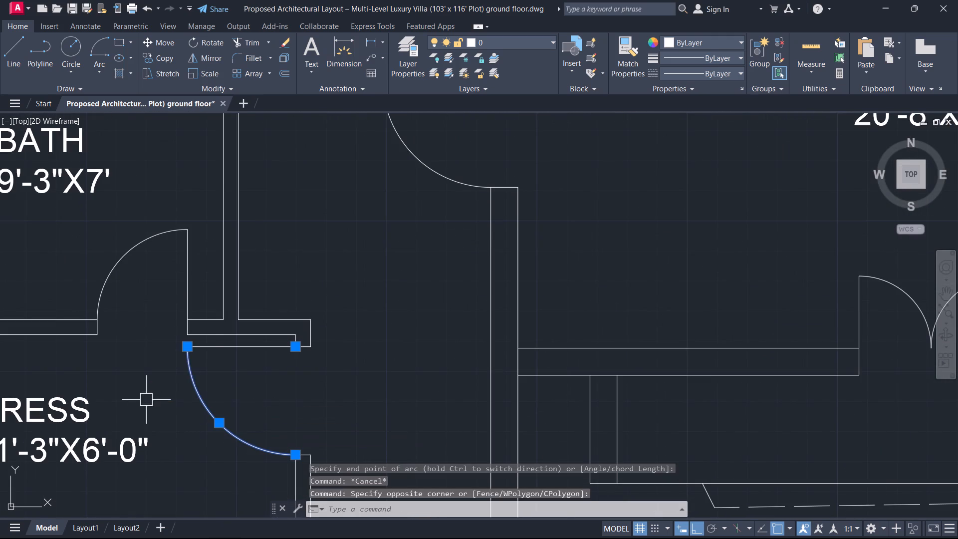
pyautogui.click(216, 347)
pyautogui.press('Delete')
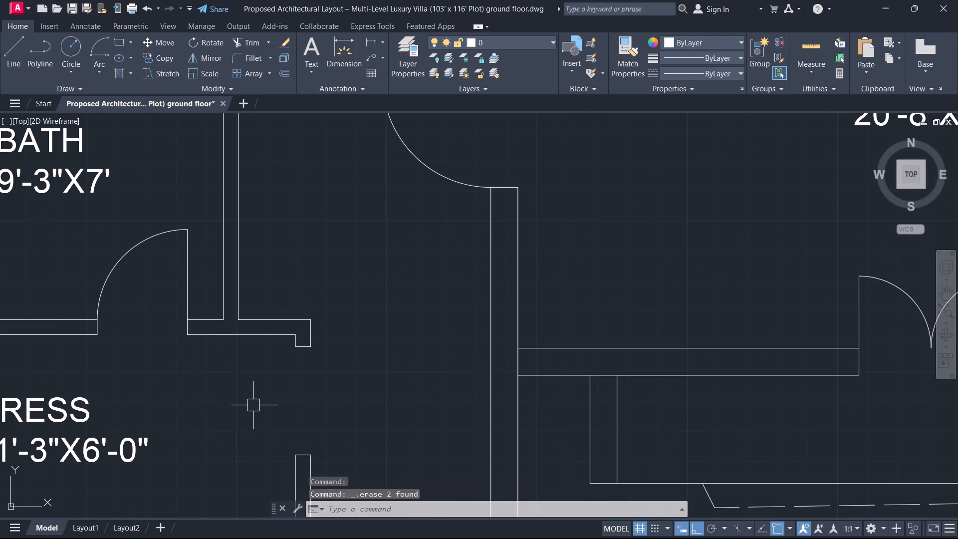
# Extend both wall lines of the 11'-3"X6'-0" Dress's east wall northward across the opening to the north jamb.
pyautogui.moveTo(349, 420); pyautogui.dragTo(391, 336, button='middle')
pyautogui.press('e')
pyautogui.press('x')
pyautogui.press('space')
pyautogui.click(384, 401)
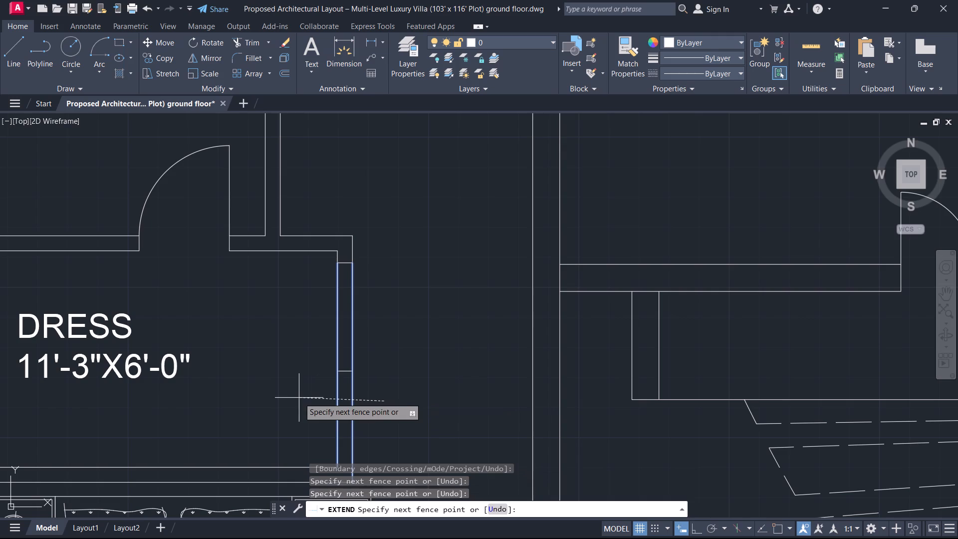
pyautogui.click(297, 398)
pyautogui.press('Escape')
pyautogui.click(370, 333)
pyautogui.press('Escape')
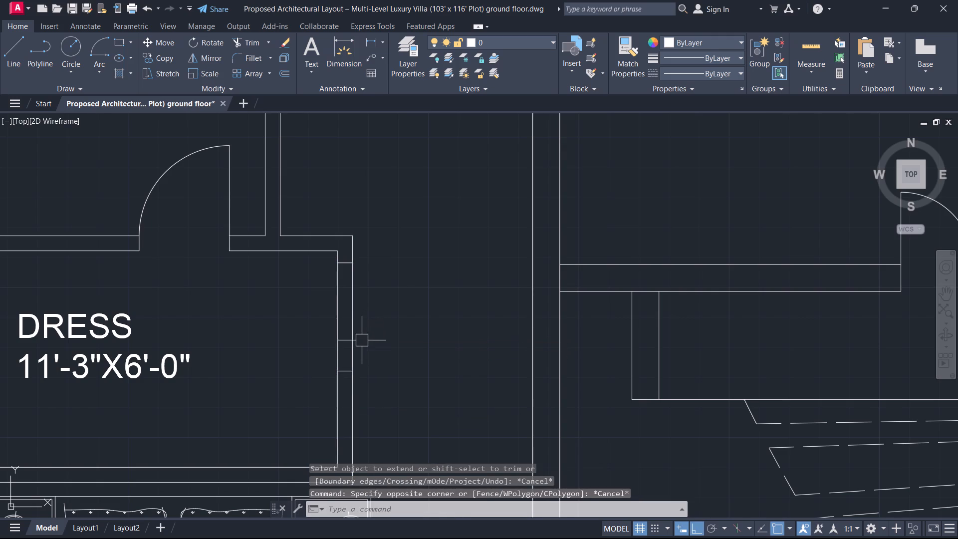
# Break both extended Dress wall lines at the opening's south jamb with Break at Point.
pyautogui.press('d')
pyautogui.press('Escape')
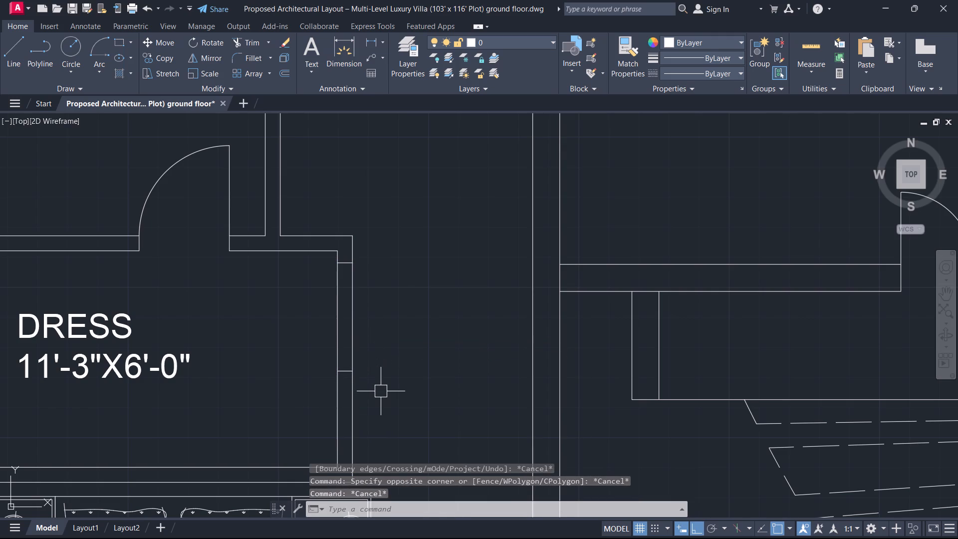
pyautogui.write('BR')
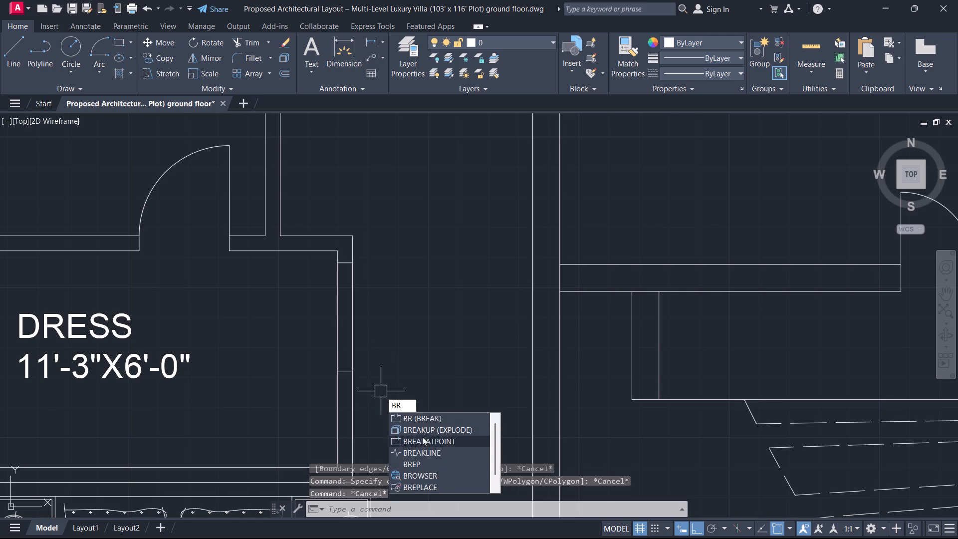
pyautogui.click(425, 436)
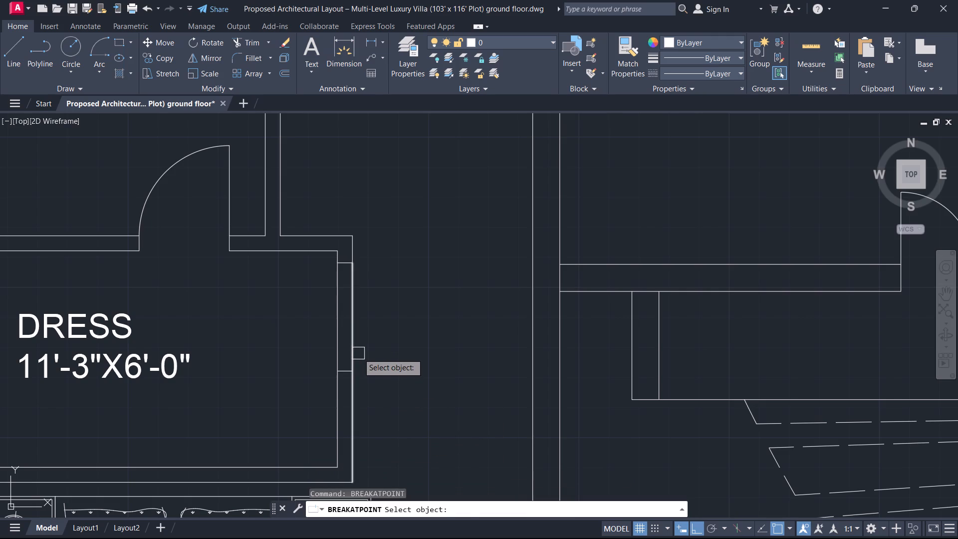
pyautogui.click(356, 353)
pyautogui.click(349, 371)
pyautogui.press('space')
pyautogui.click(336, 354)
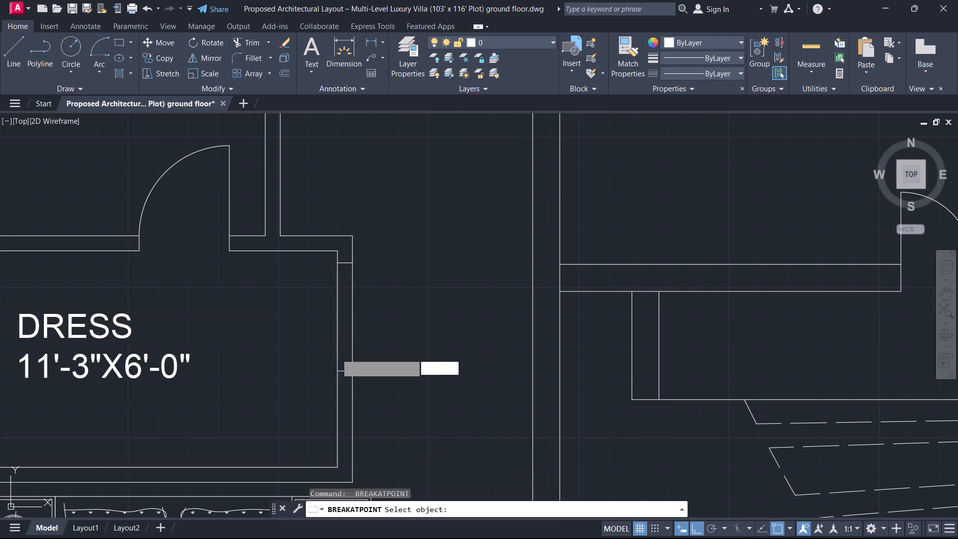
pyautogui.click(334, 374)
# Set the linetype of the two wall-line segments spanning the Dress's east opening to ACAD_ISO02W100.
pyautogui.click(392, 351)
pyautogui.click(211, 302)
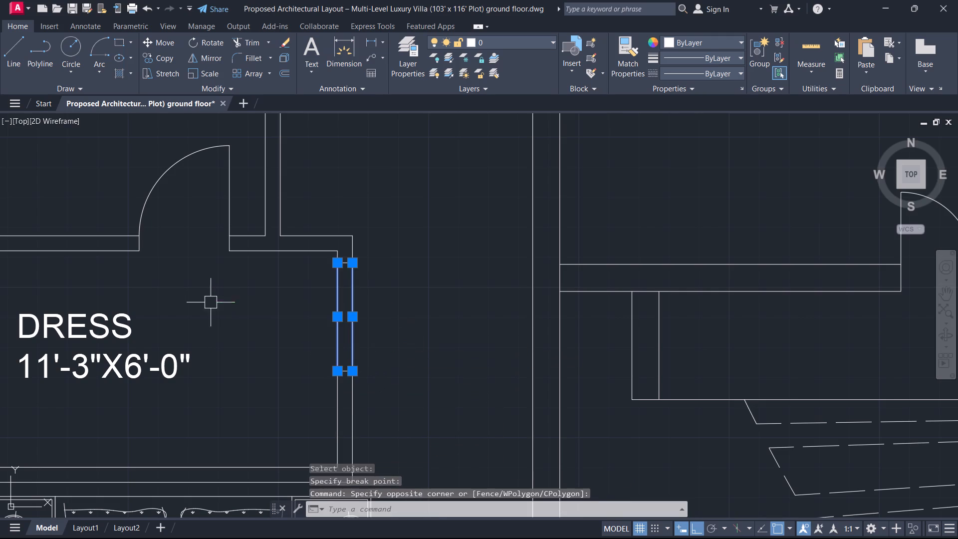
pyautogui.moveTo(716, 75); pyautogui.dragTo(719, 83)
pyautogui.click(727, 75)
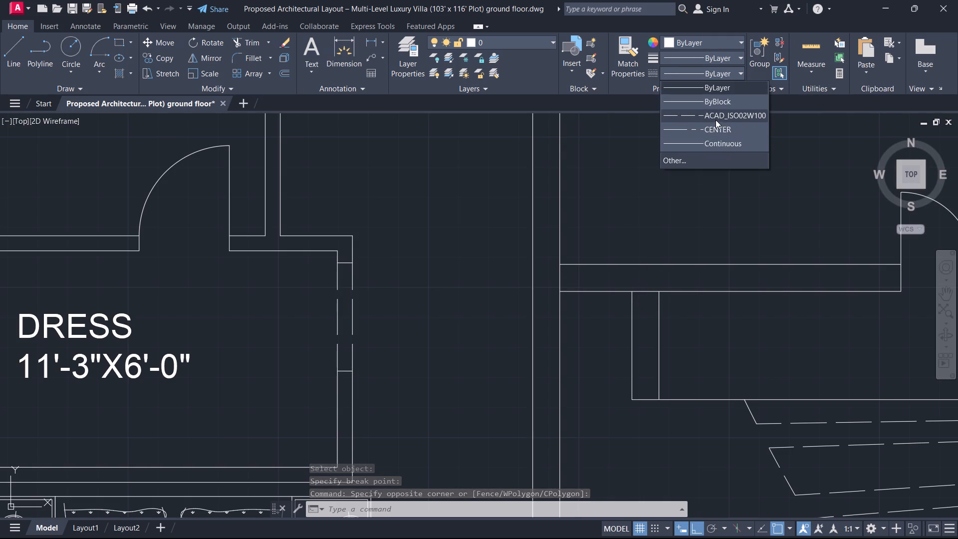
pyautogui.click(716, 120)
pyautogui.scroll(-3, 533, 216)
pyautogui.moveTo(521, 220); pyautogui.dragTo(533, 364, button='middle')
pyautogui.moveTo(504, 270); pyautogui.dragTo(494, 306, button='middle')
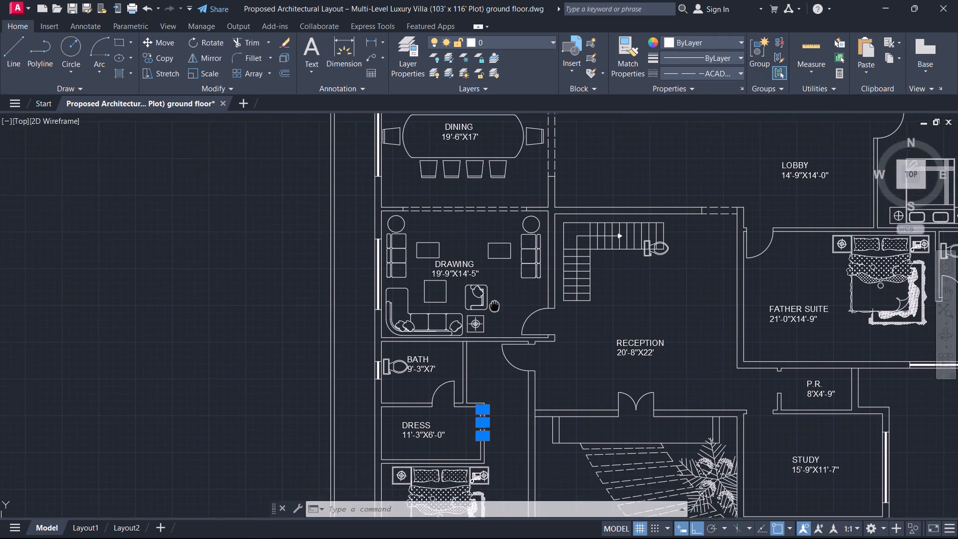
pyautogui.moveTo(494, 306); pyautogui.dragTo(482, 319, button='middle')
pyautogui.moveTo(837, 377); pyautogui.dragTo(621, 320, button='middle')
pyautogui.scroll(1, 822, 362)
pyautogui.press('Escape')
pyautogui.moveTo(706, 226); pyautogui.dragTo(699, 239, button='middle')
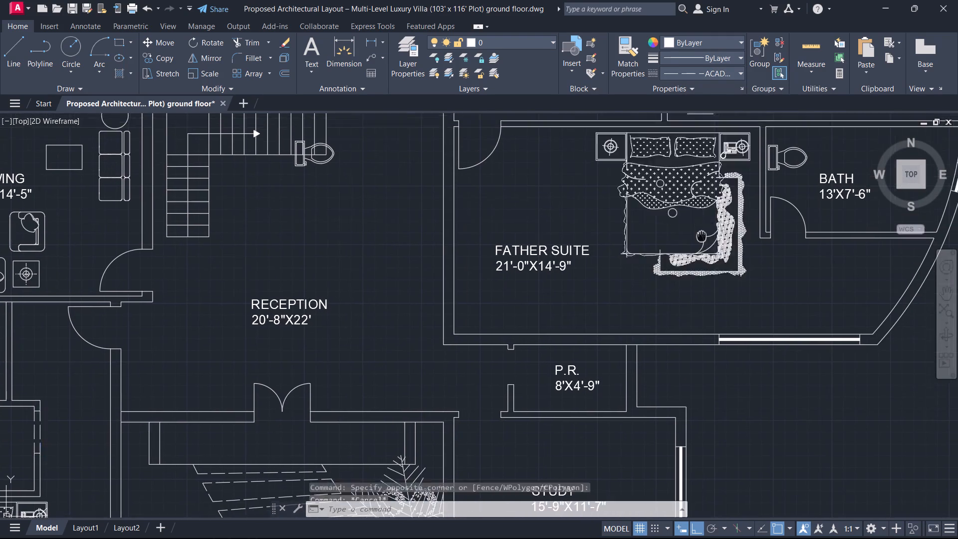
# Extend both lines of the wall between the 6'-6"X8'-6" Dress and Childbeds eastward across the opening to the east jamb.
pyautogui.moveTo(699, 239); pyautogui.dragTo(418, 322, button='middle')
pyautogui.scroll(-3, 418, 322)
pyautogui.scroll(1, 359, 309)
pyautogui.scroll(1, 474, 230)
pyautogui.scroll(1, 360, 209)
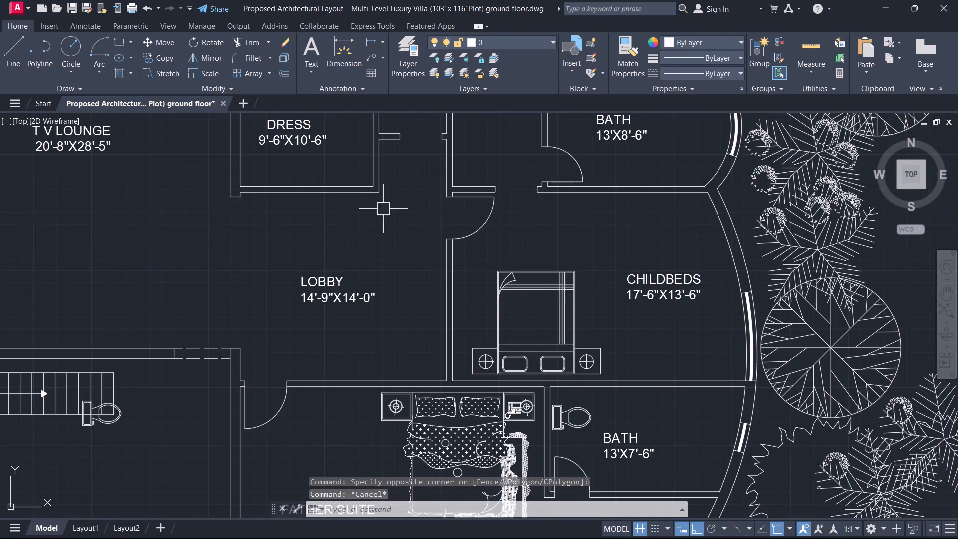
pyautogui.scroll(2, 514, 190)
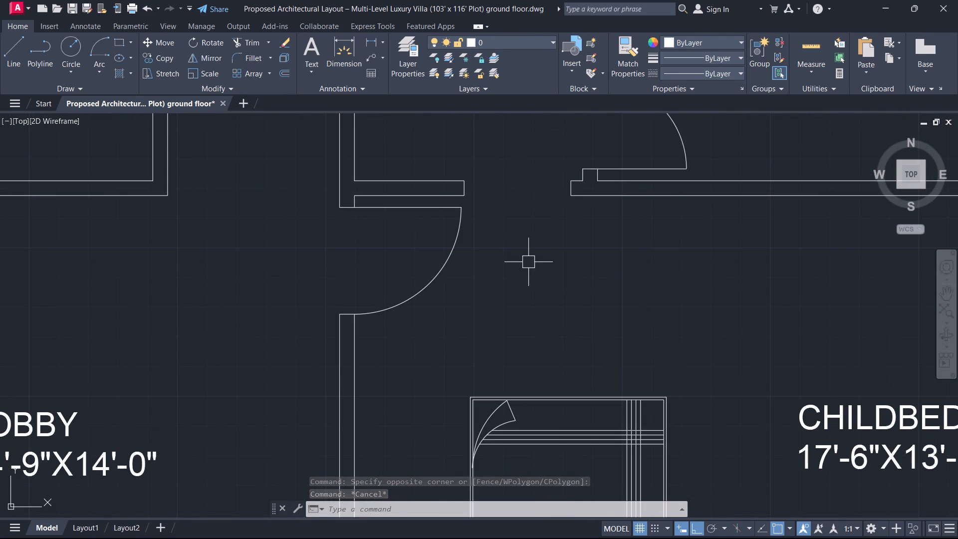
pyautogui.write('EX')
pyautogui.press('space')
pyautogui.click(434, 181)
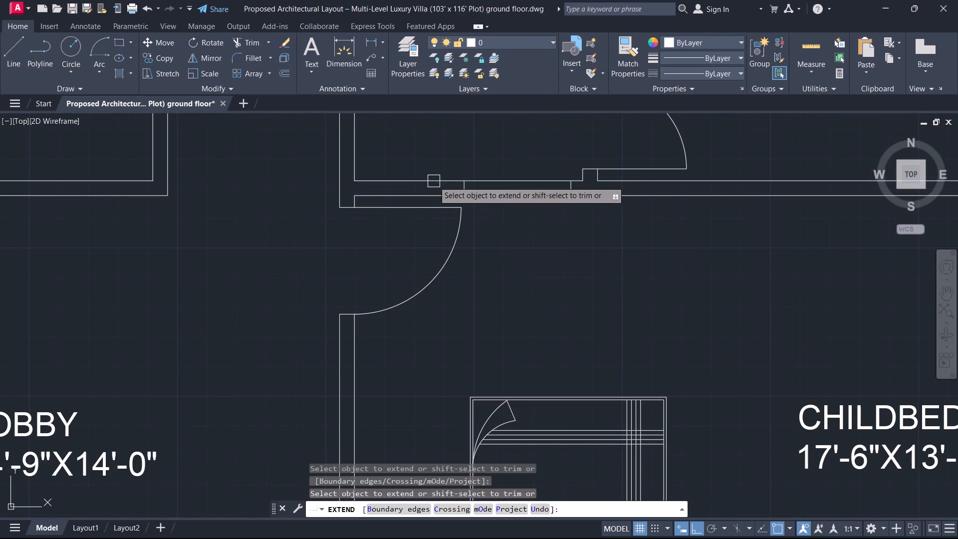
pyautogui.click(430, 195)
pyautogui.press('Escape')
pyautogui.click(510, 208)
pyautogui.click(506, 172)
pyautogui.press('Escape')
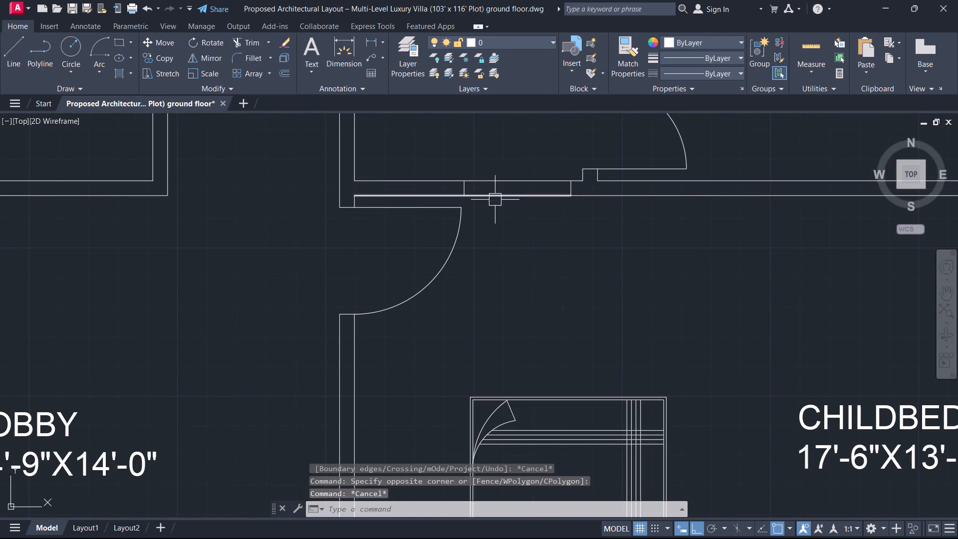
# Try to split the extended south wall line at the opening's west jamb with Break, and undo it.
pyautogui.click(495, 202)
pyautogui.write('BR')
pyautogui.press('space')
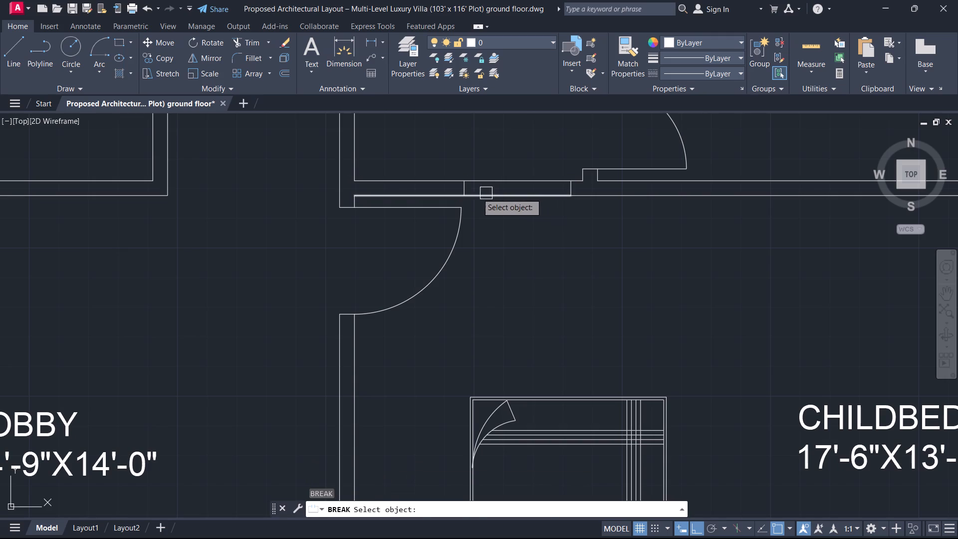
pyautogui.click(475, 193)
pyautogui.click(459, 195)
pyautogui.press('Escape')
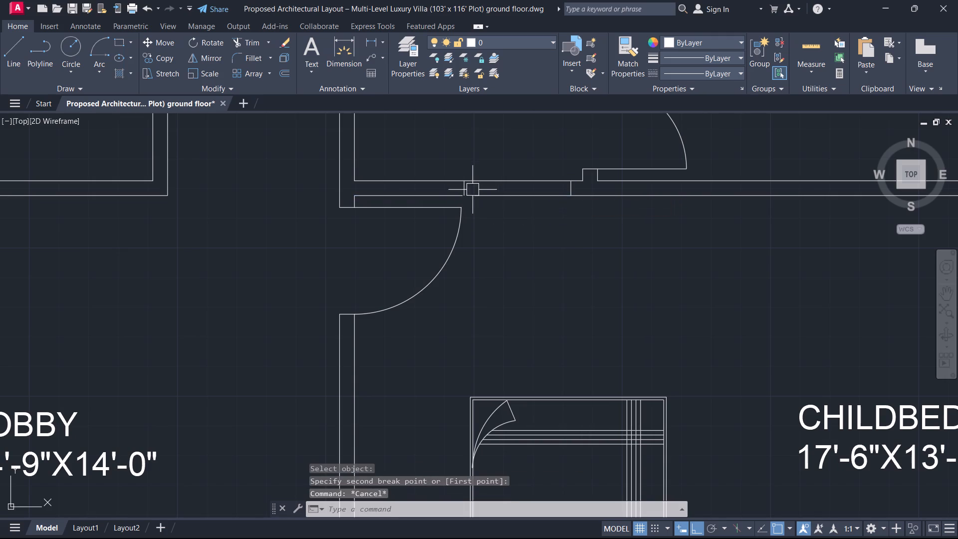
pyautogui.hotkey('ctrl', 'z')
# Break both extended wall lines between the 6'-6"X8'-6" Dress and Childbeds at the opening's west jamb with Break at Point.
pyautogui.click(487, 198)
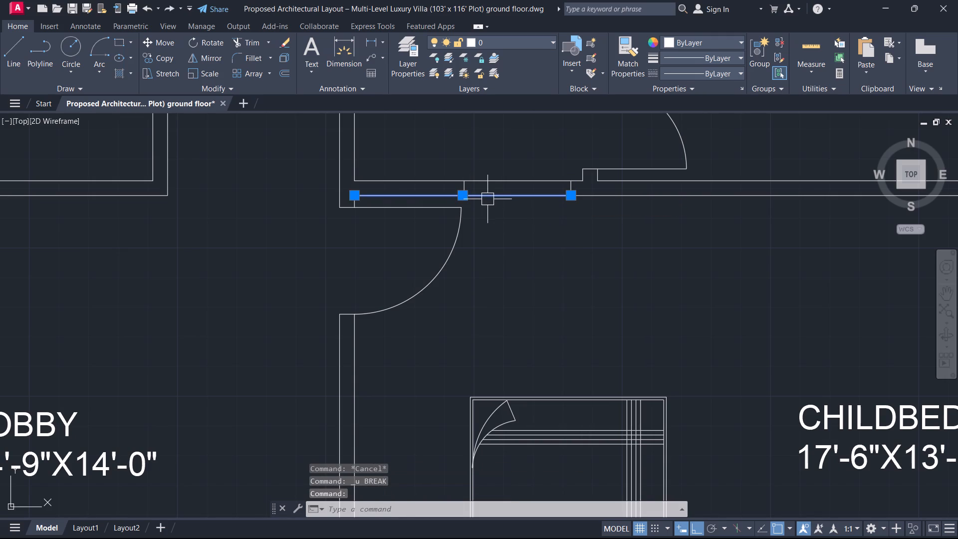
pyautogui.write('BR')
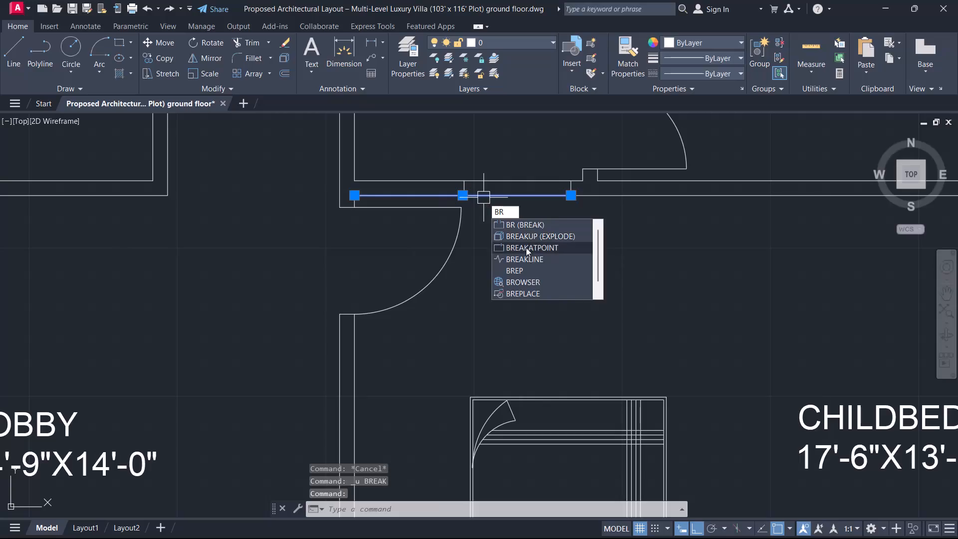
pyautogui.click(526, 248)
pyautogui.click(467, 194)
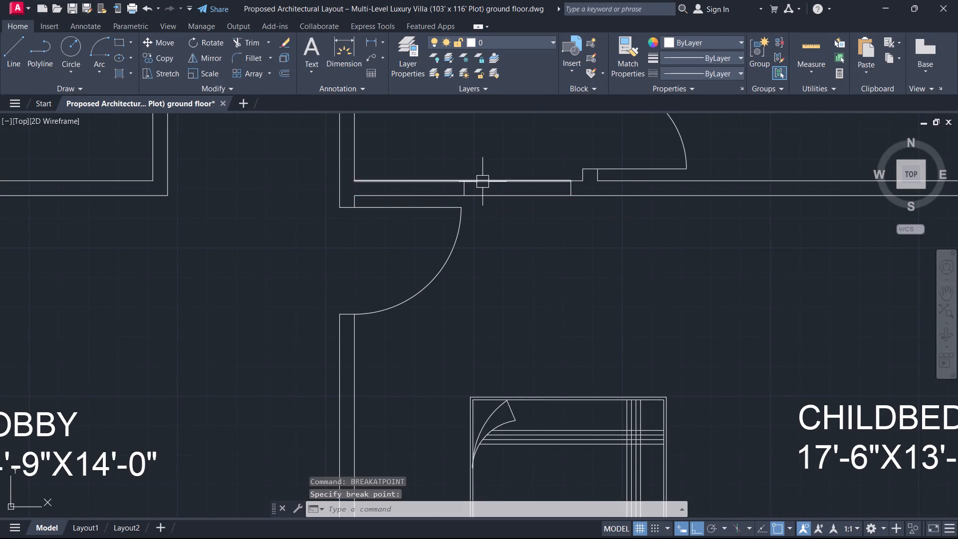
pyautogui.click(483, 182)
pyautogui.press('space')
pyautogui.click(469, 181)
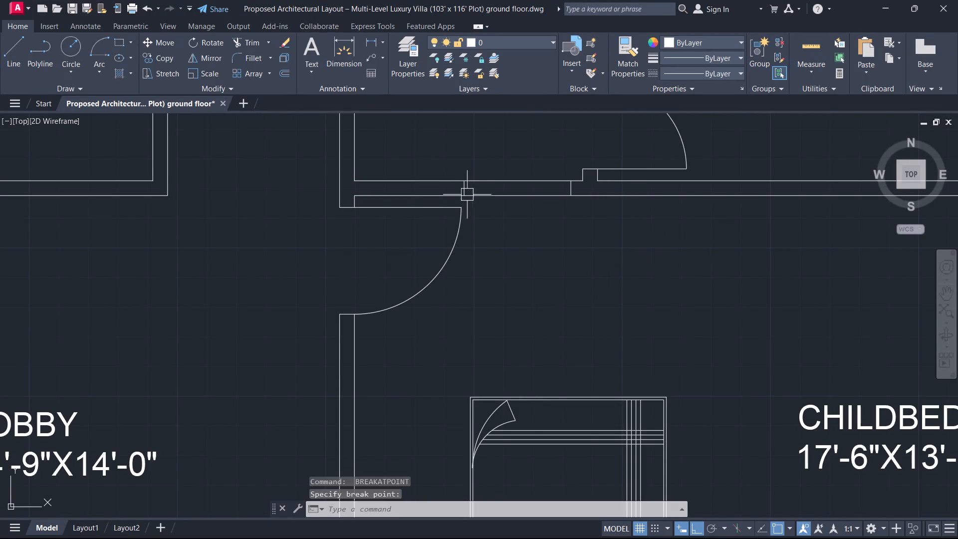
pyautogui.press('Escape')
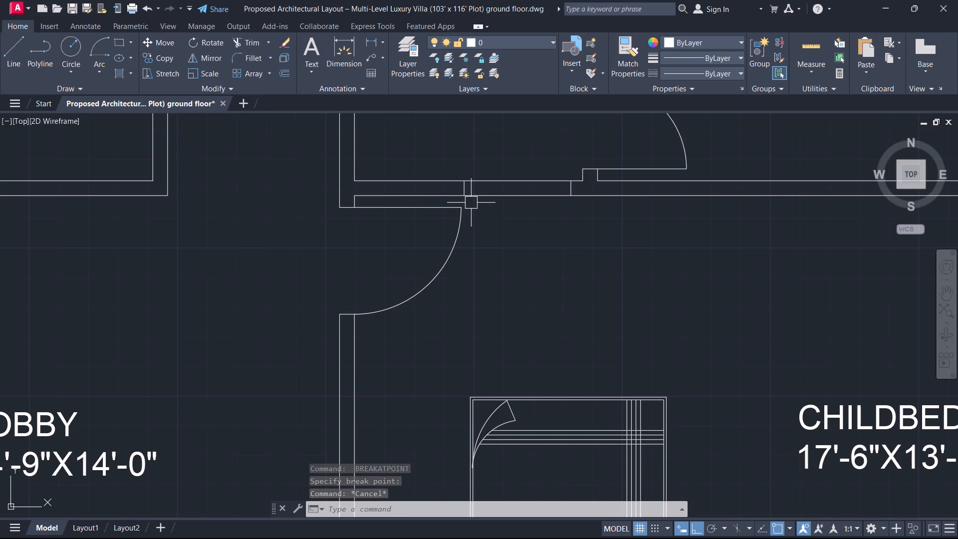
# Set the linetype of the two segments spanning the opening between the 6'-6"X8'-6" Dress and Childbeds to ACAD_ISO02W100.
pyautogui.scroll(-1, 543, 230)
pyautogui.moveTo(543, 230); pyautogui.dragTo(535, 310, button='middle')
pyautogui.scroll(1, 543, 230)
pyautogui.moveTo(530, 304); pyautogui.dragTo(528, 298)
pyautogui.click(498, 204)
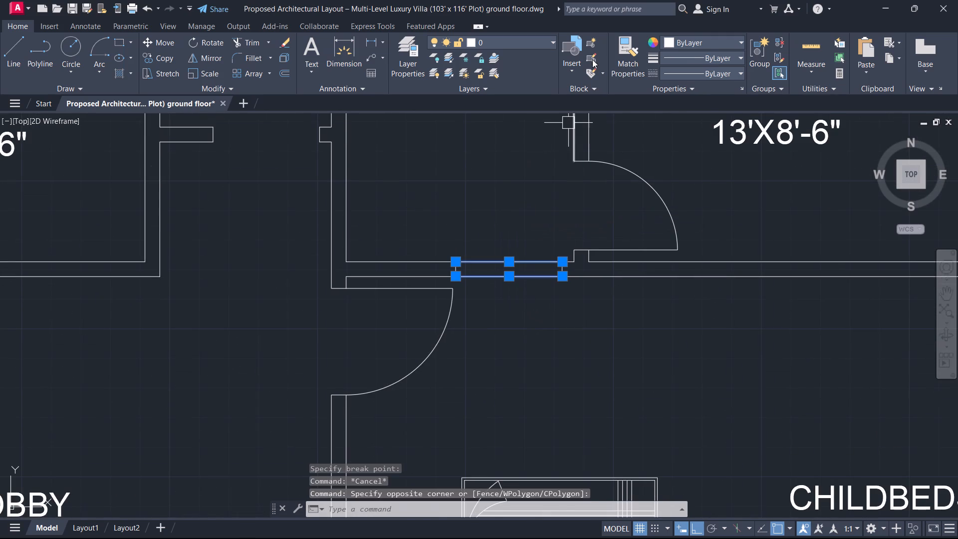
pyautogui.click(733, 71)
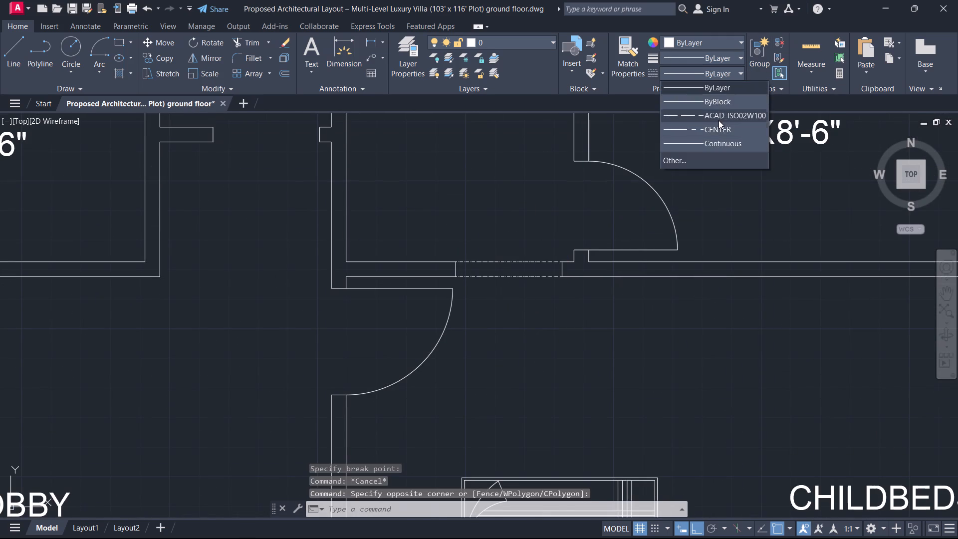
pyautogui.click(718, 120)
pyautogui.scroll(-2, 597, 223)
pyautogui.moveTo(586, 226); pyautogui.dragTo(574, 287, button='middle')
pyautogui.press('Escape')
# Draw a 3' door leaf northward from the east jamb of the passage opening between the 9'-6"X10'-6" and 6'-6"X8'-6" Dress rooms.
pyautogui.scroll(-1, 507, 238)
pyautogui.moveTo(507, 238); pyautogui.dragTo(535, 322, button='middle')
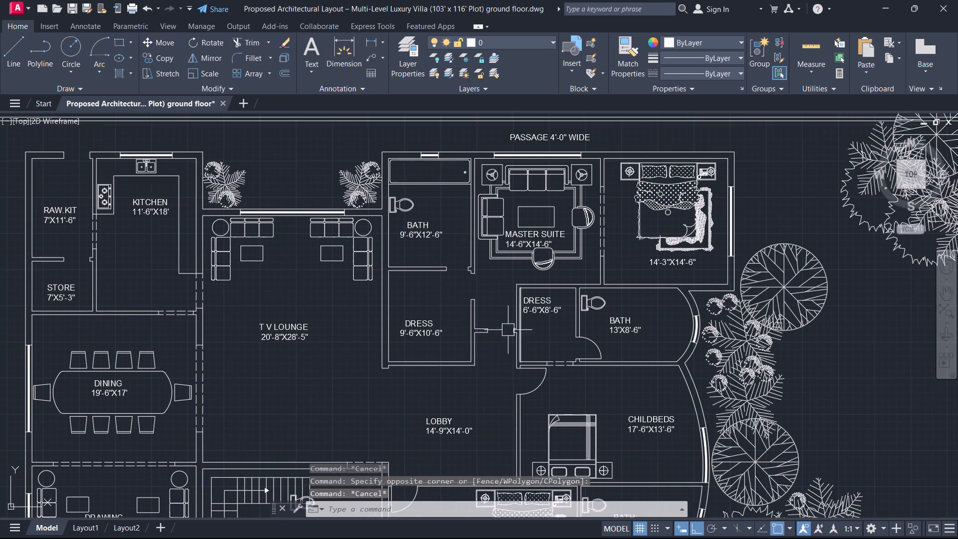
pyautogui.scroll(3, 497, 333)
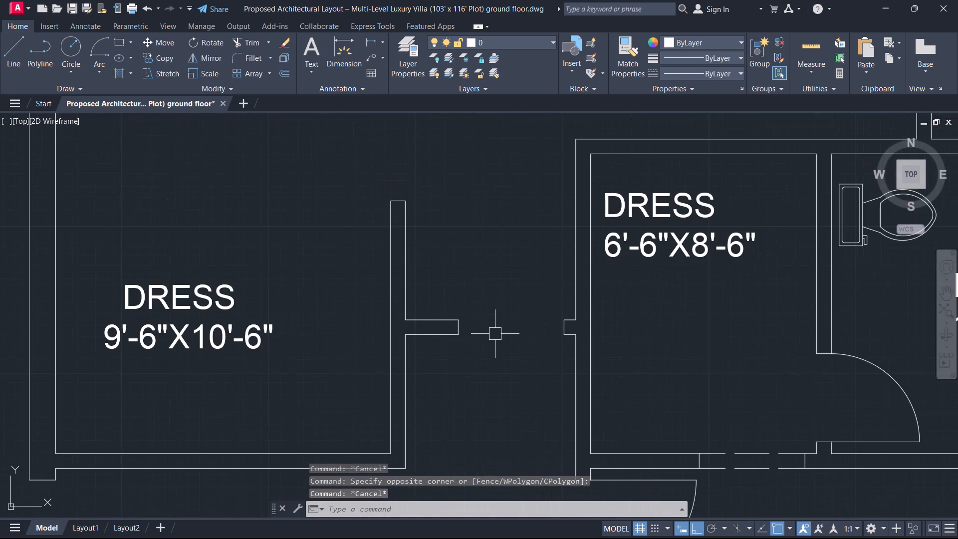
pyautogui.write('L')
pyautogui.press('space')
pyautogui.click(566, 321)
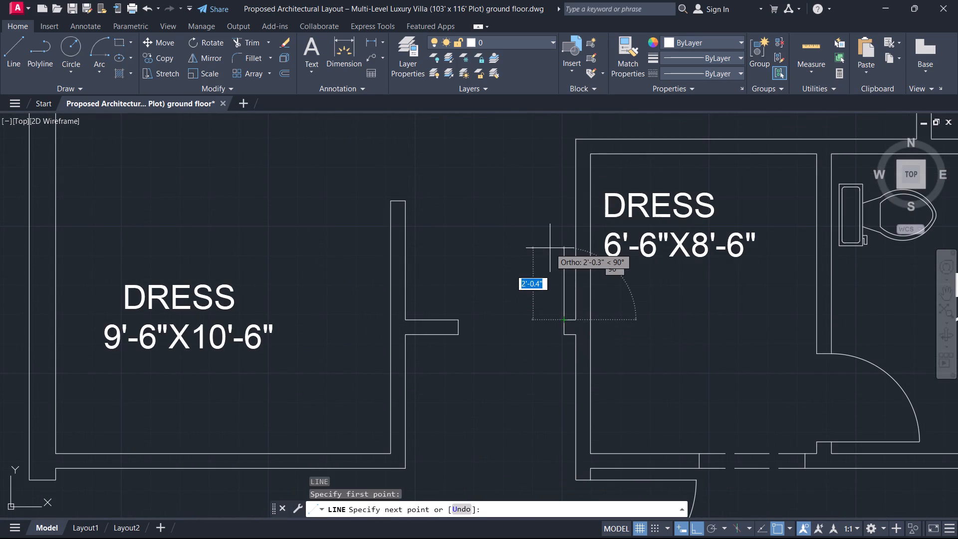
pyautogui.write("3'")
pyautogui.press('Return')
pyautogui.press('Escape')
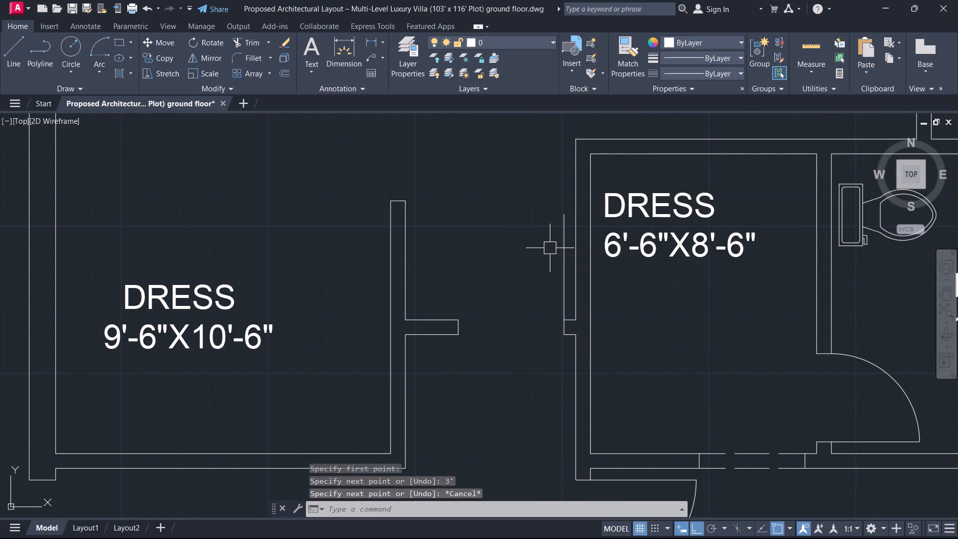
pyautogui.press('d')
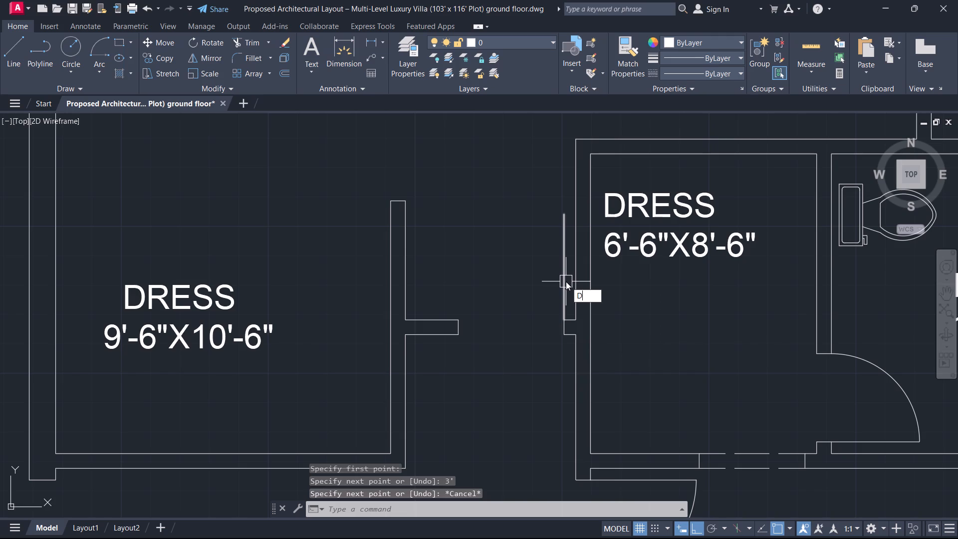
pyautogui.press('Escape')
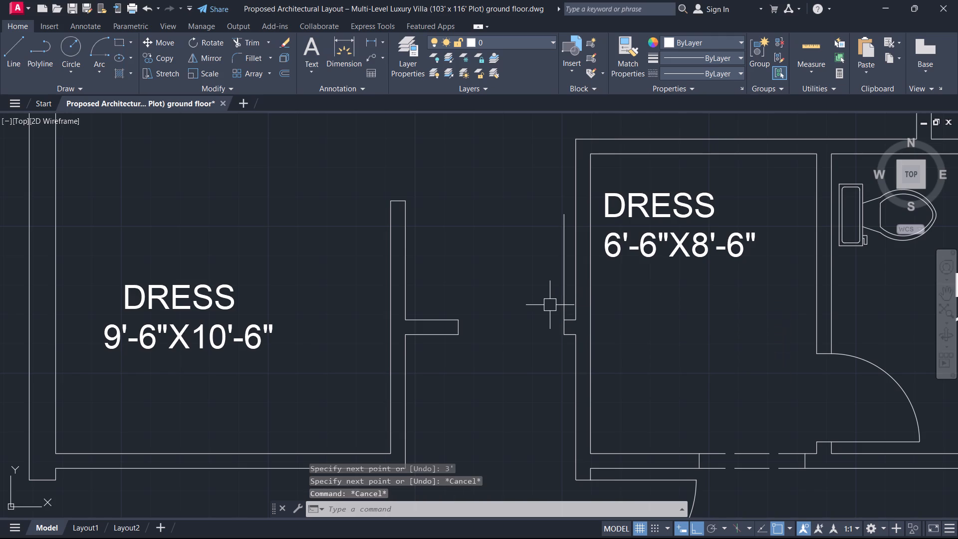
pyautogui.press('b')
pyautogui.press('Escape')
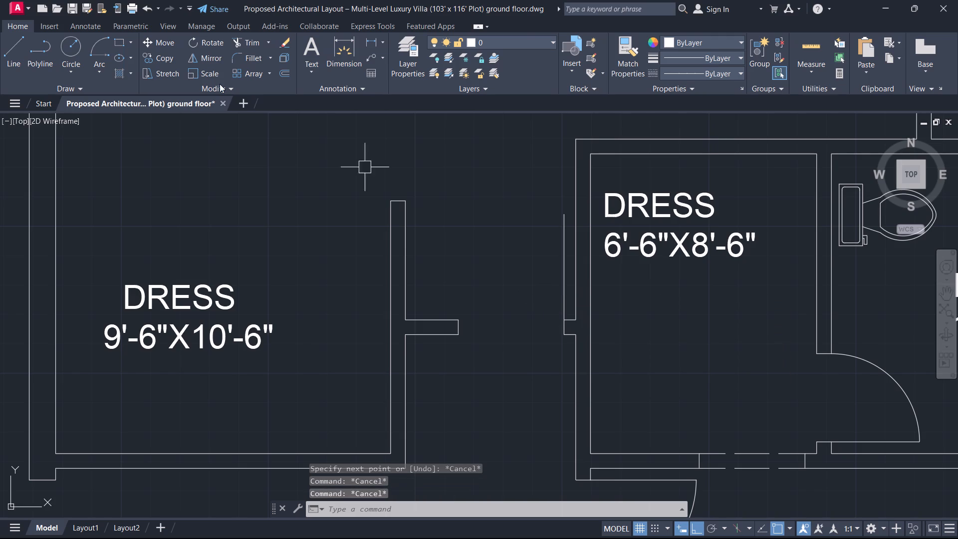
# Draw the passage door's swing arc from the leaf's north end to the west jamb, centred on the east jamb.
pyautogui.click(96, 47)
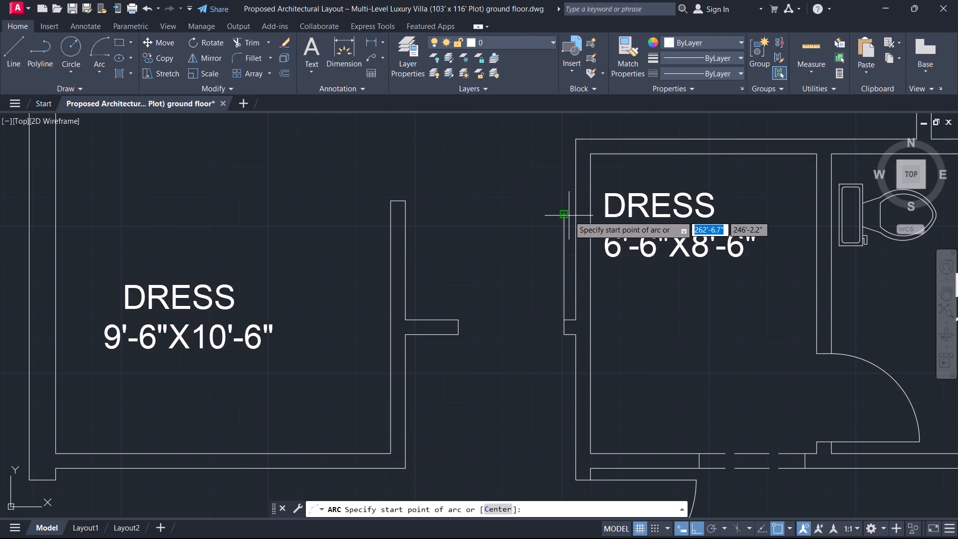
pyautogui.moveTo(568, 216); pyautogui.dragTo(562, 219)
pyautogui.click(560, 322)
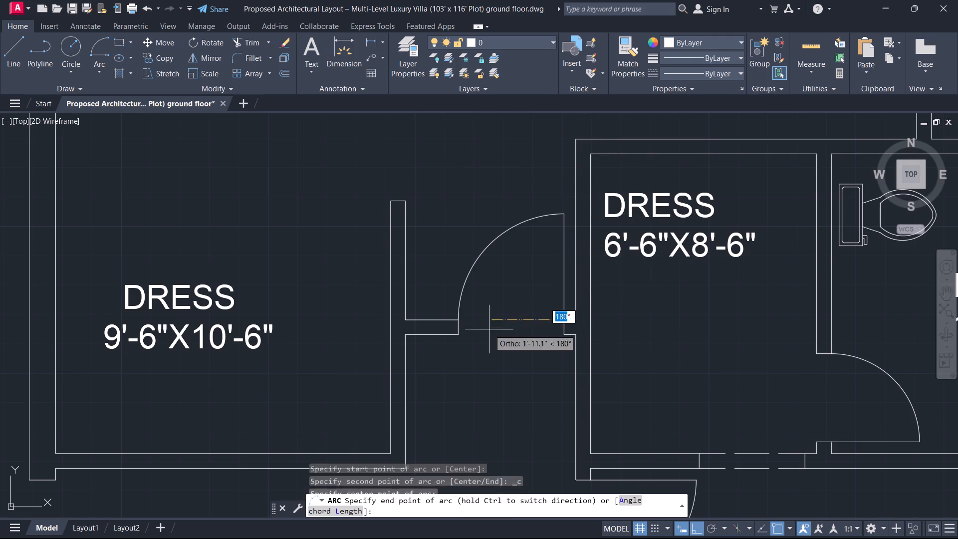
pyautogui.click(482, 329)
# Extend both lines of the 9'-6"X10'-6" Dress's east wall northward across the opening to the north jamb.
pyautogui.scroll(-4, 451, 216)
pyautogui.moveTo(448, 215); pyautogui.dragTo(424, 317, button='middle')
pyautogui.scroll(2, 408, 300)
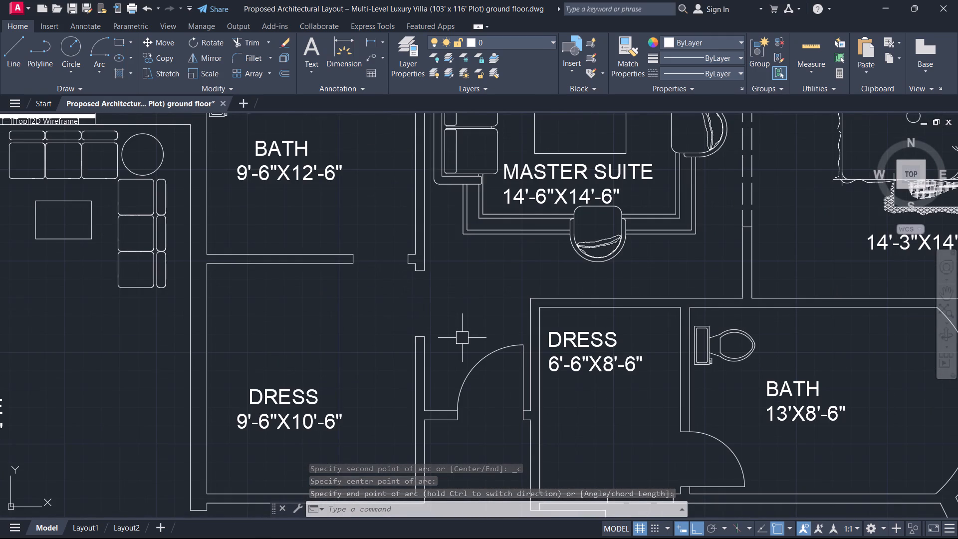
pyautogui.press('e')
pyautogui.press('x')
pyautogui.press('space')
pyautogui.click(444, 347)
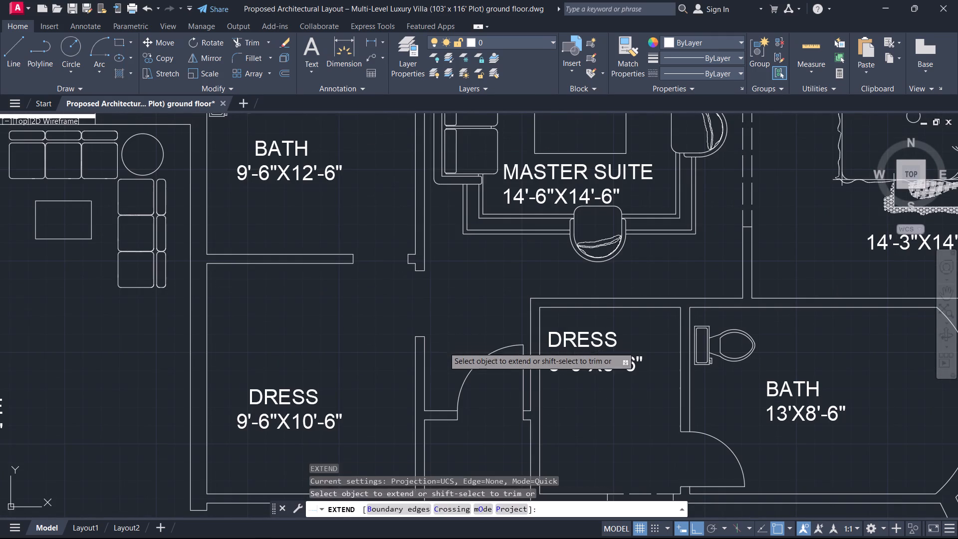
pyautogui.click(385, 358)
pyautogui.press('Escape')
# Break both extended east wall lines of the 9'-6"X10'-6" Dress at the opening's south jamb with Break at Point.
pyautogui.click(431, 320)
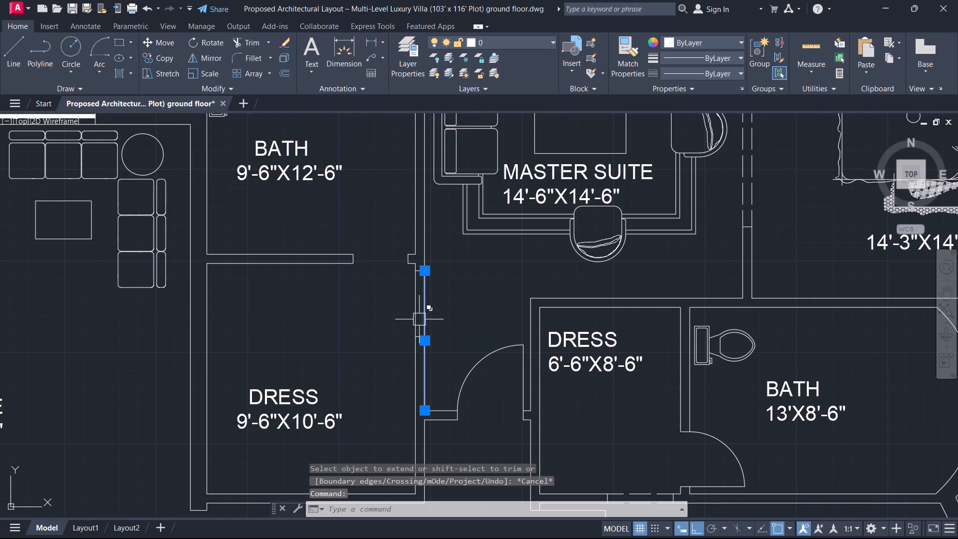
pyautogui.write('BR')
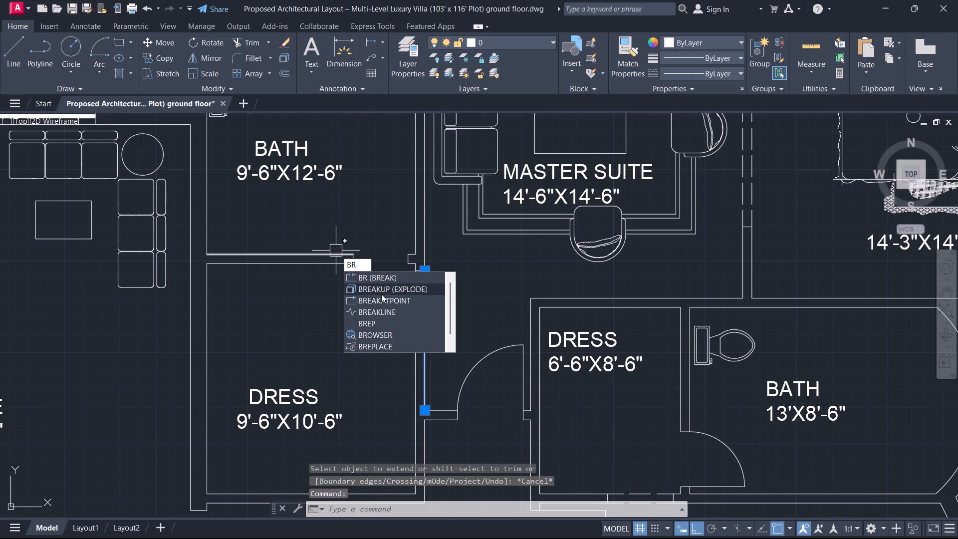
pyautogui.click(381, 296)
pyautogui.click(425, 337)
pyautogui.press('Escape')
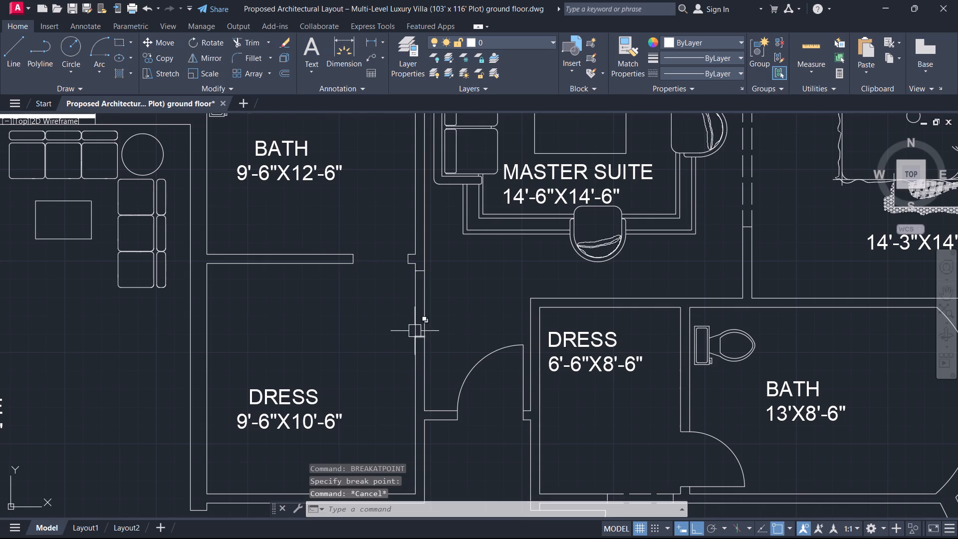
pyautogui.click(414, 319)
pyautogui.press('space')
pyautogui.click(415, 338)
pyautogui.press('Escape')
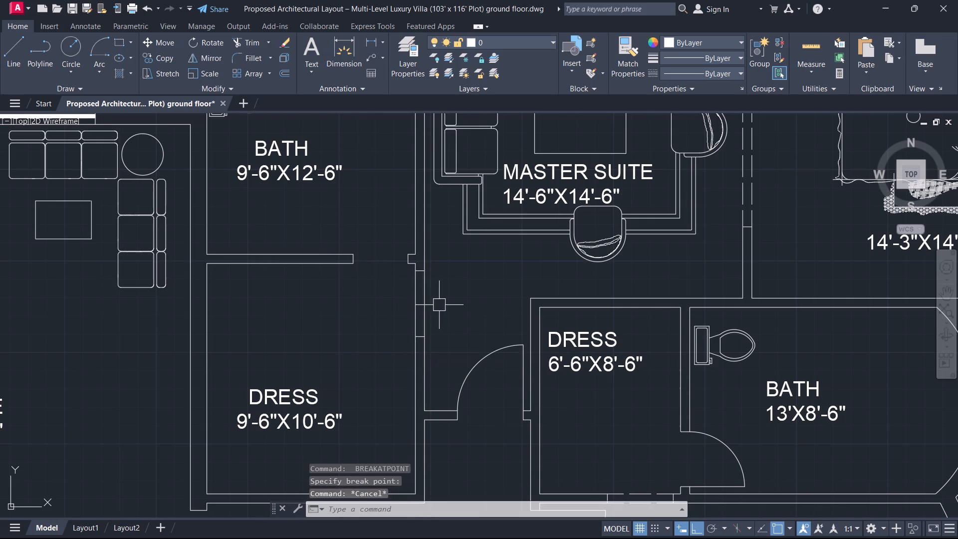
# Set the linetype of the two wall-line segments spanning the 9'-6"X10'-6" Dress's east opening to ACAD_ISO02W100.
pyautogui.click(441, 304)
pyautogui.click(362, 302)
pyautogui.click(696, 76)
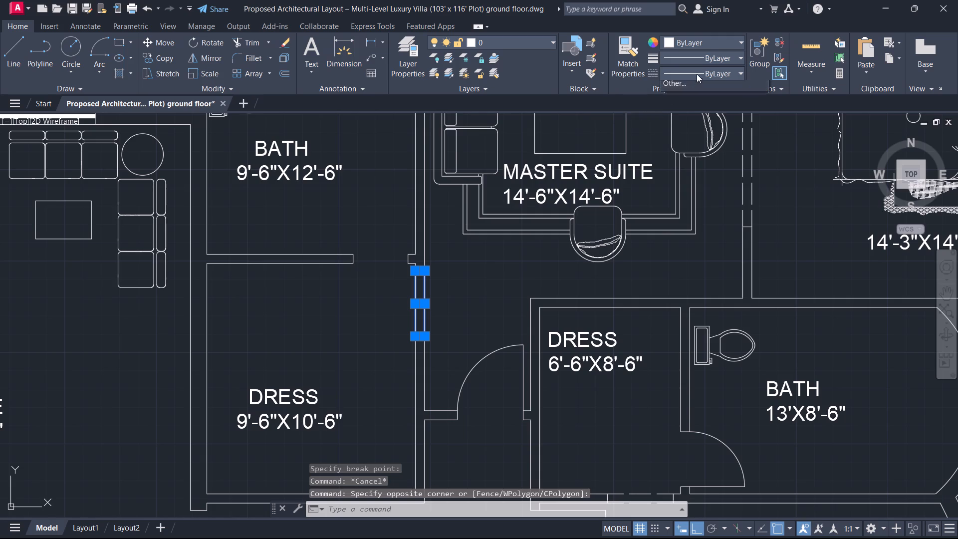
pyautogui.click(695, 110)
pyautogui.press('Escape')
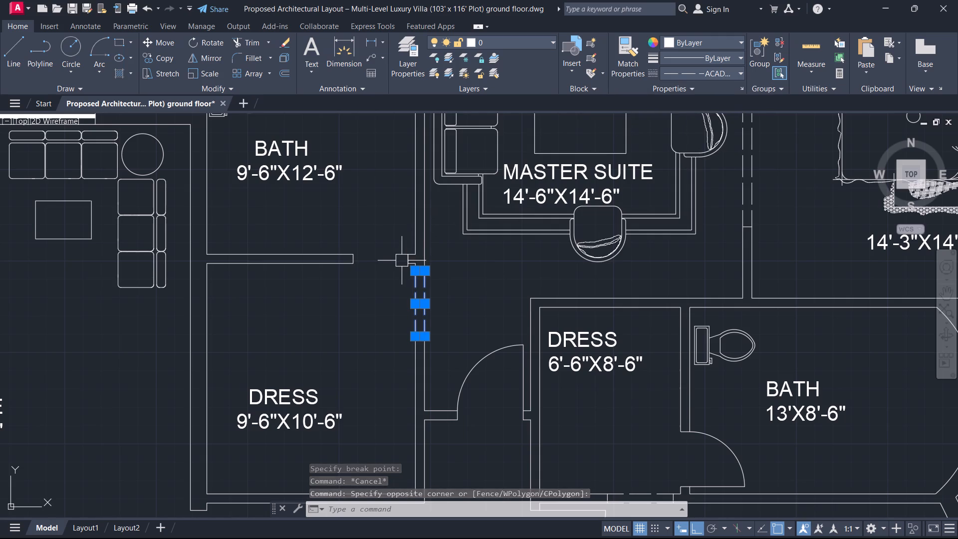
# Draw a 2'6" door leaf northward from the east jamb of the opening between the 9'-6"X12'-6" Bath and the Dress.
pyautogui.write('L')
pyautogui.press('space')
pyautogui.click(408, 253)
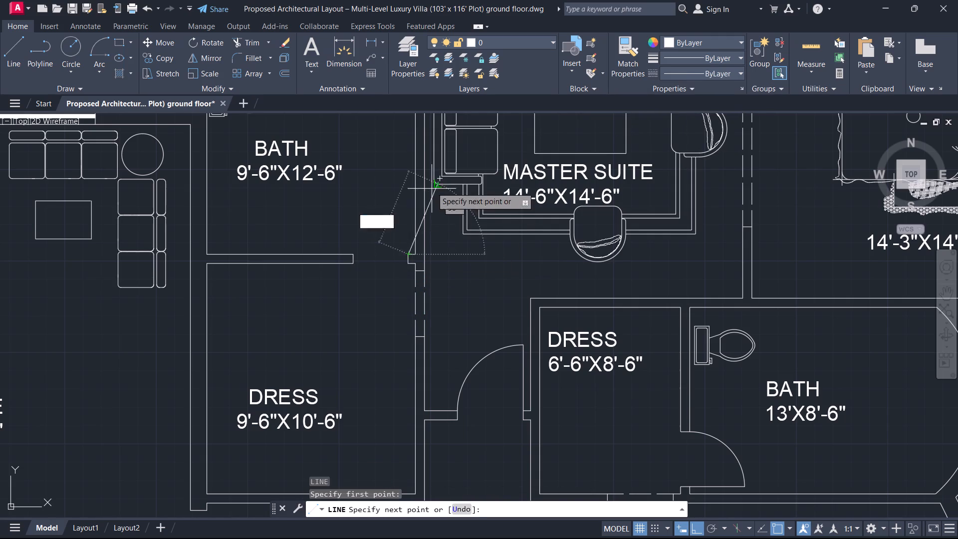
pyautogui.write("2'6")
pyautogui.press('Return')
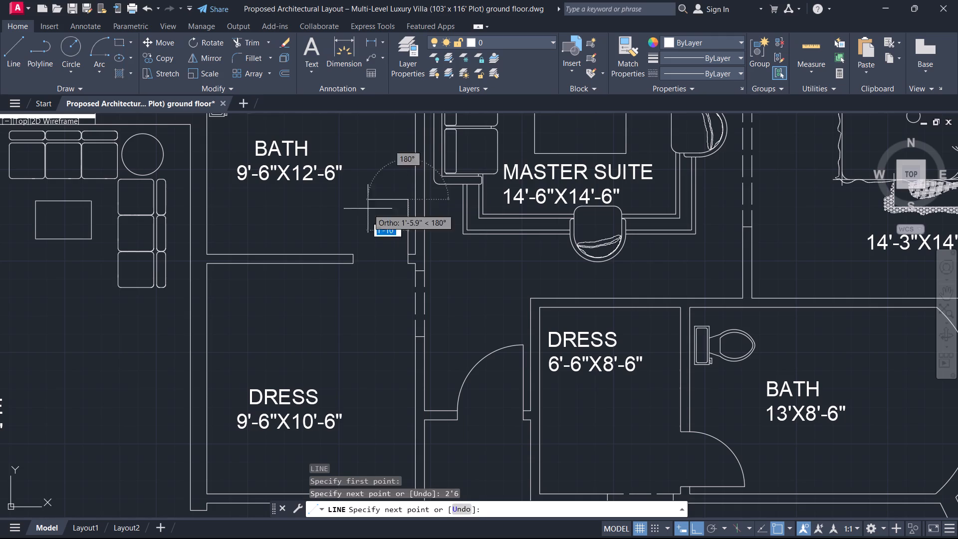
pyautogui.press('Escape')
# Draw the 9'-6"X12'-6" Bath door's swing arc from the leaf's north end to the west jamb, centred on the east jamb.
pyautogui.scroll(1, 390, 237)
pyautogui.click(415, 228)
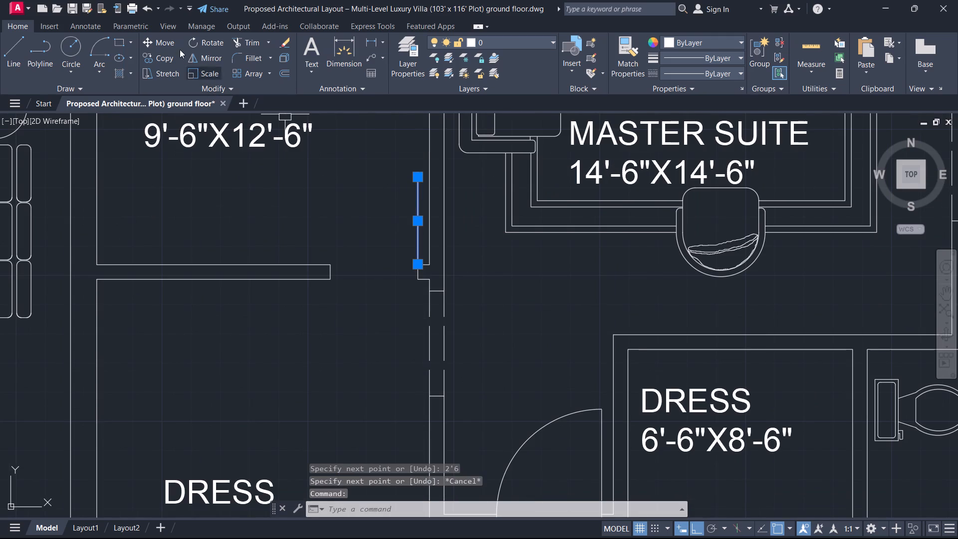
pyautogui.click(99, 53)
pyautogui.click(414, 179)
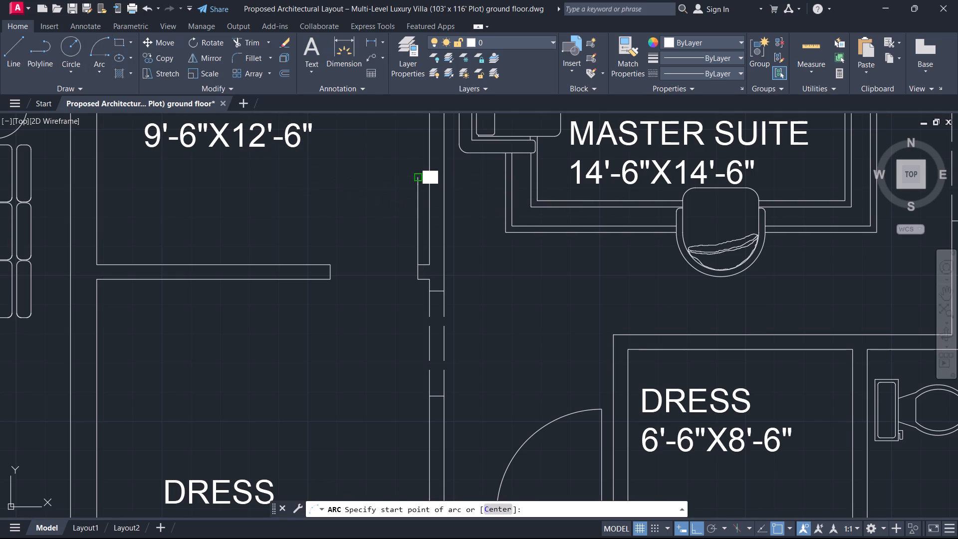
pyautogui.click(419, 268)
pyautogui.click(335, 255)
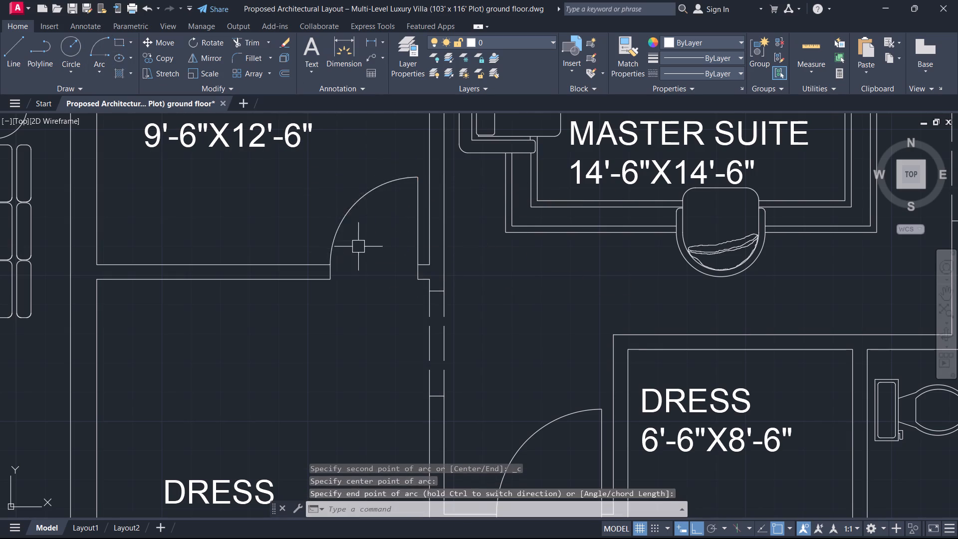
# Draw a 3' door leaf southward from the east jamb of the RAW.KIT's north wall opening.
pyautogui.scroll(-2, 381, 237)
pyautogui.moveTo(381, 237); pyautogui.dragTo(310, 286, button='middle')
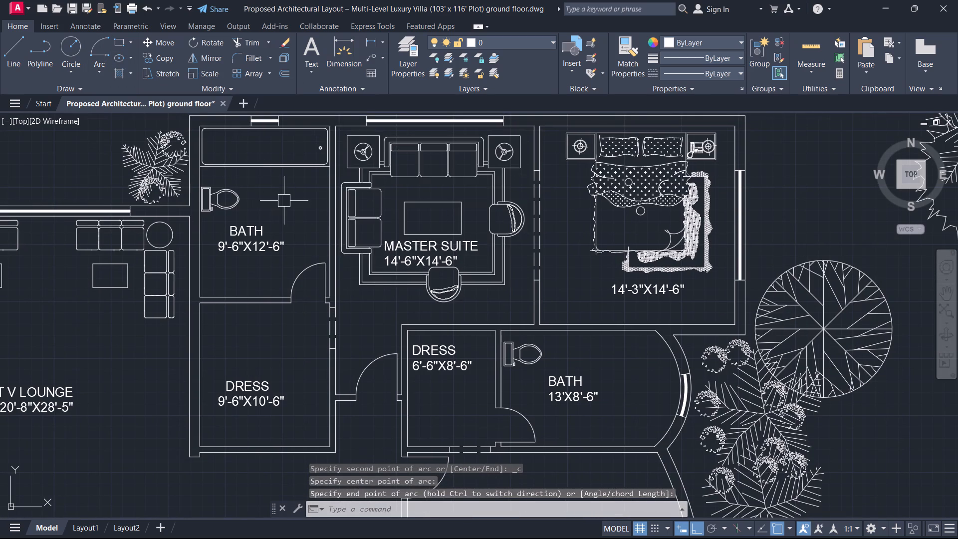
pyautogui.press('Escape')
pyautogui.scroll(-1, 459, 269)
pyautogui.scroll(1, 507, 279)
pyautogui.moveTo(428, 325); pyautogui.dragTo(482, 249, button='middle')
pyautogui.scroll(-2, 418, 324)
pyautogui.moveTo(412, 338); pyautogui.dragTo(519, 273, button='middle')
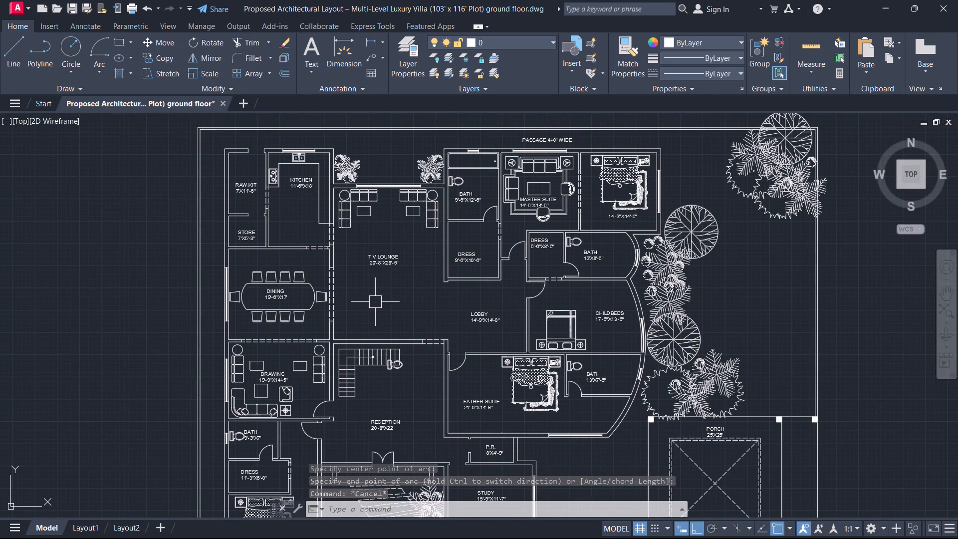
pyautogui.moveTo(258, 180); pyautogui.dragTo(284, 286, button='middle')
pyautogui.scroll(1, 275, 230)
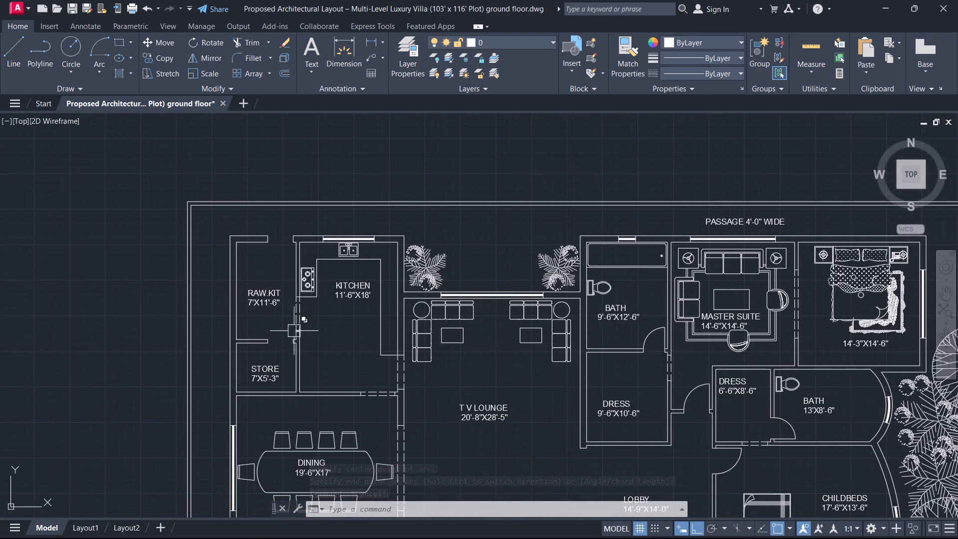
pyautogui.scroll(2, 293, 331)
pyautogui.moveTo(273, 249); pyautogui.dragTo(301, 374, button='middle')
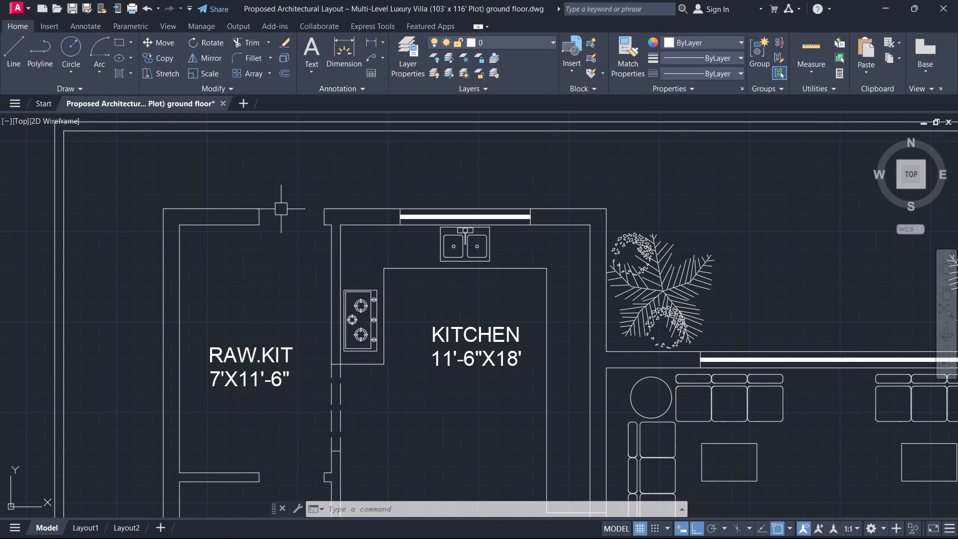
pyautogui.press('l')
pyautogui.press('space')
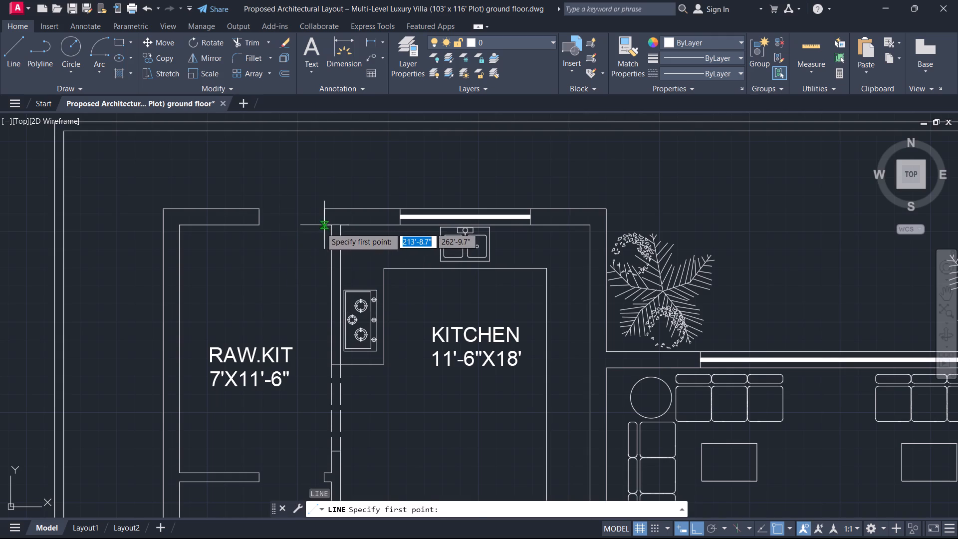
pyautogui.click(321, 228)
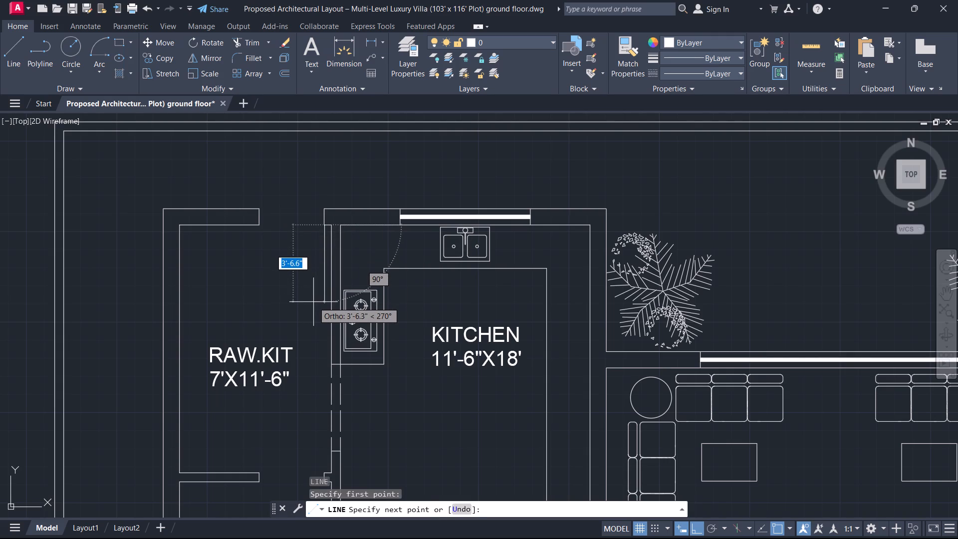
pyautogui.write("3'")
pyautogui.press('Return')
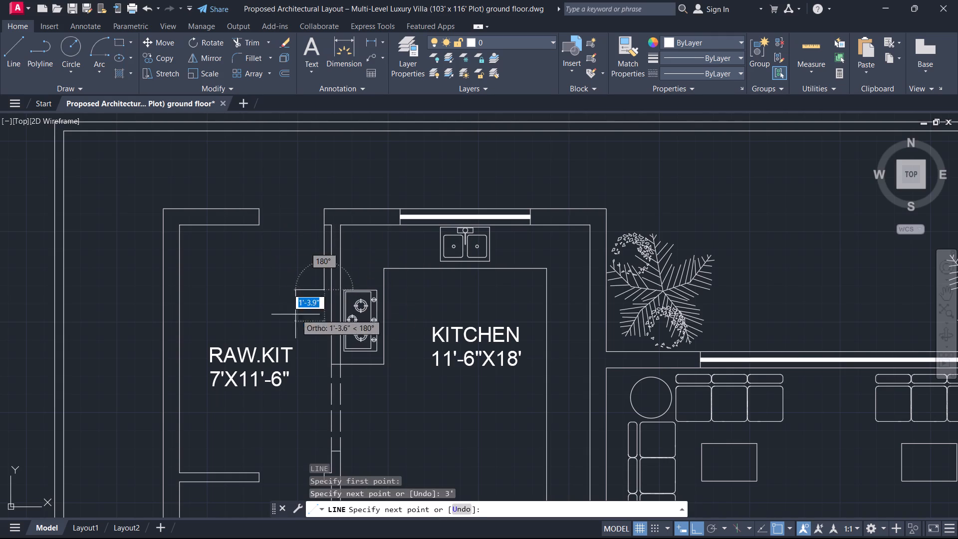
pyautogui.press('Escape')
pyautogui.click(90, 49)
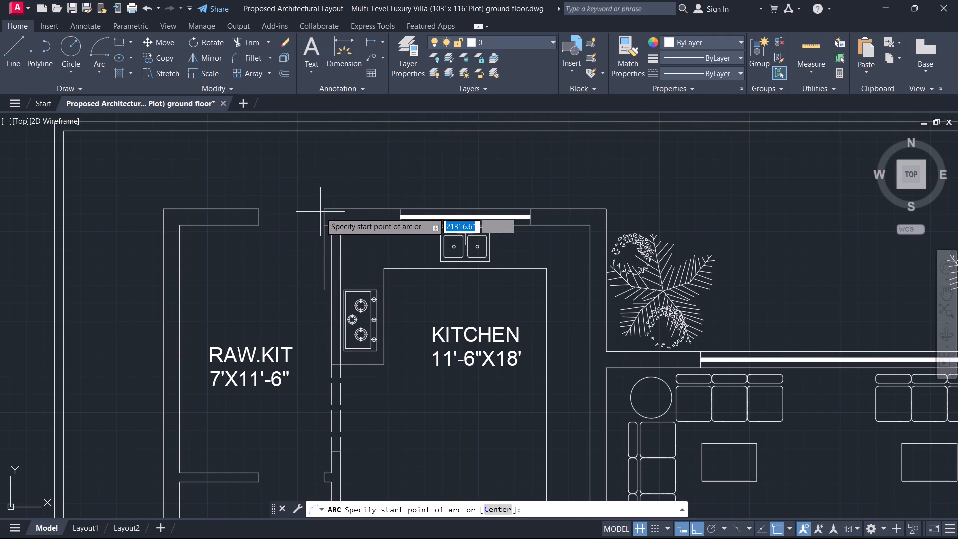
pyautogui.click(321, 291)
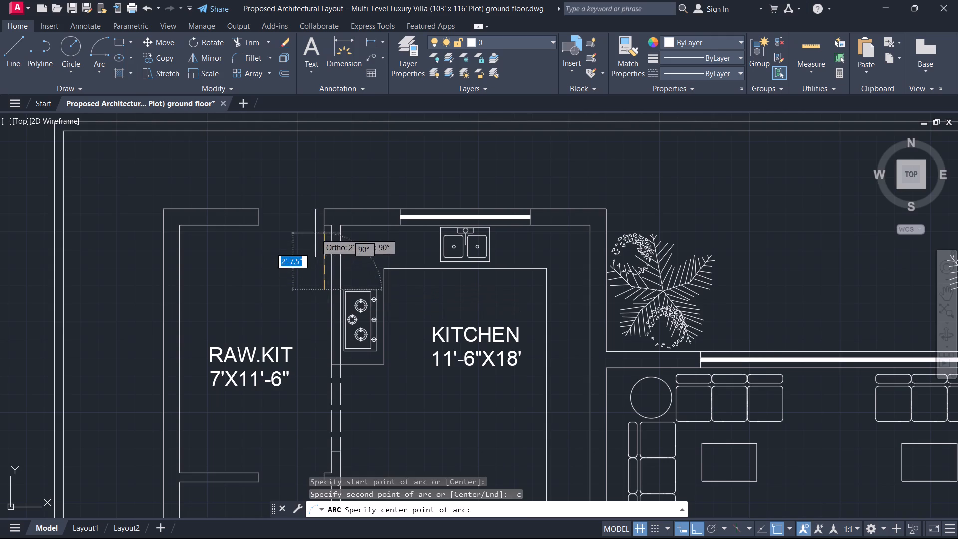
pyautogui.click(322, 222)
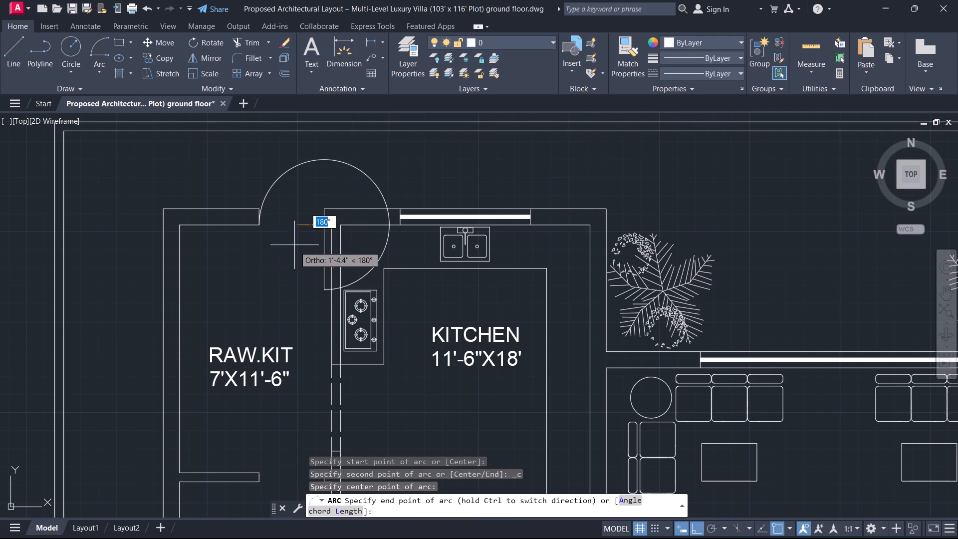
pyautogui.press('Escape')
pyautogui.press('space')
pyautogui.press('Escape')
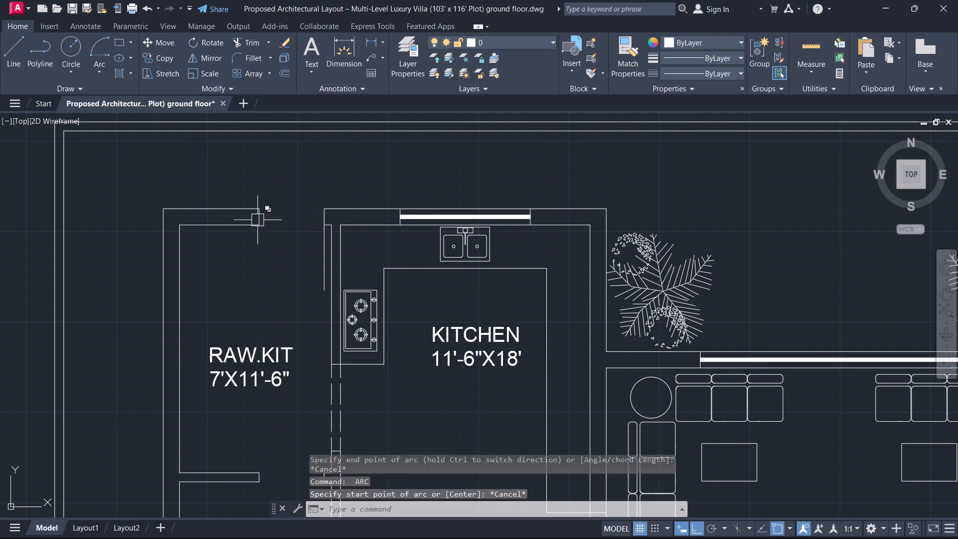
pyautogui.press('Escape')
# Draw the RAW.KIT door's swing arc from the opening's west jamb to the leaf's south end, centred on the east jamb.
pyautogui.click(103, 54)
pyautogui.click(255, 223)
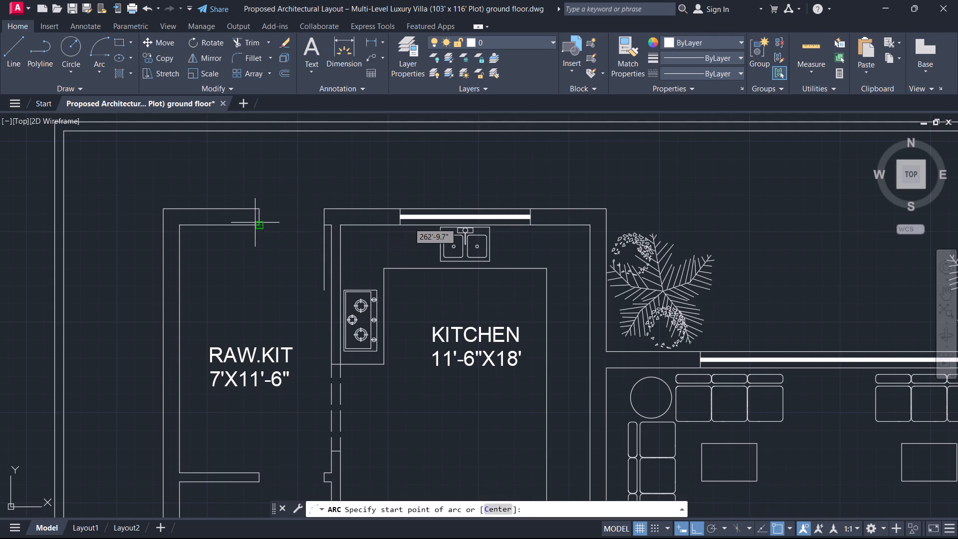
pyautogui.click(324, 226)
pyautogui.click(307, 256)
pyautogui.press('Escape')
# Draw a 3' door leaf southward from the east jamb of the opening between the RAW.KIT and the Store.
pyautogui.scroll(-1, 305, 256)
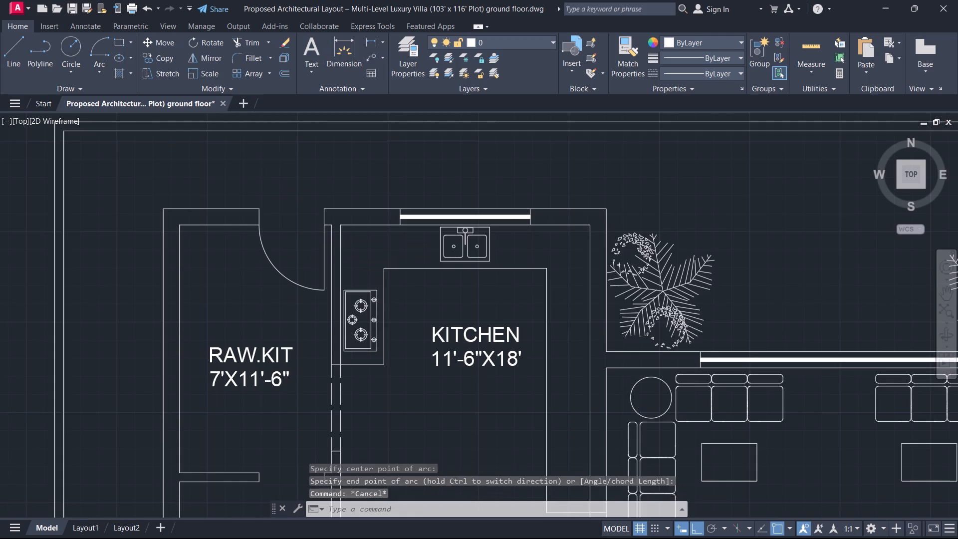
pyautogui.scroll(-1, 305, 256)
pyautogui.moveTo(294, 293); pyautogui.dragTo(284, 201, button='middle')
pyautogui.scroll(2, 282, 278)
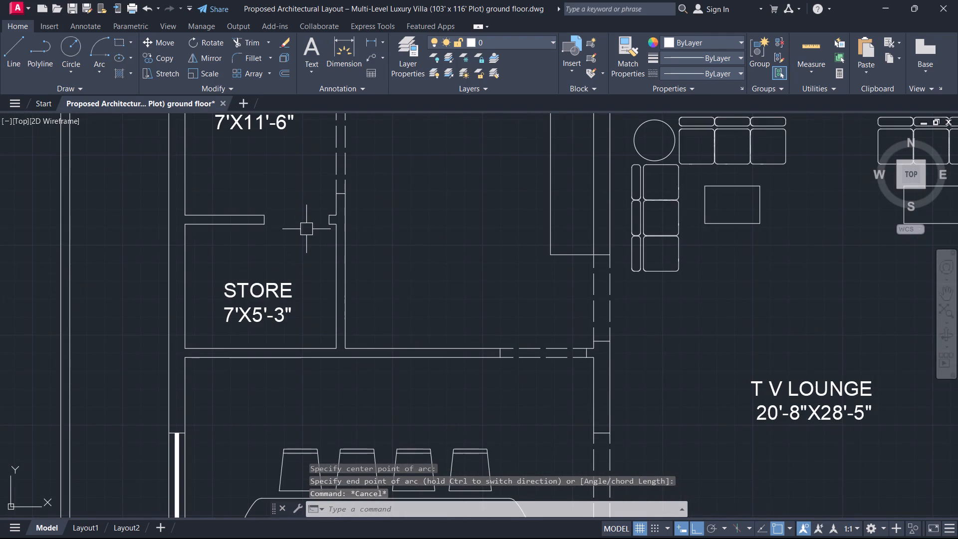
pyautogui.write('L')
pyautogui.press('space')
pyautogui.moveTo(326, 224); pyautogui.dragTo(326, 229)
pyautogui.write("3'")
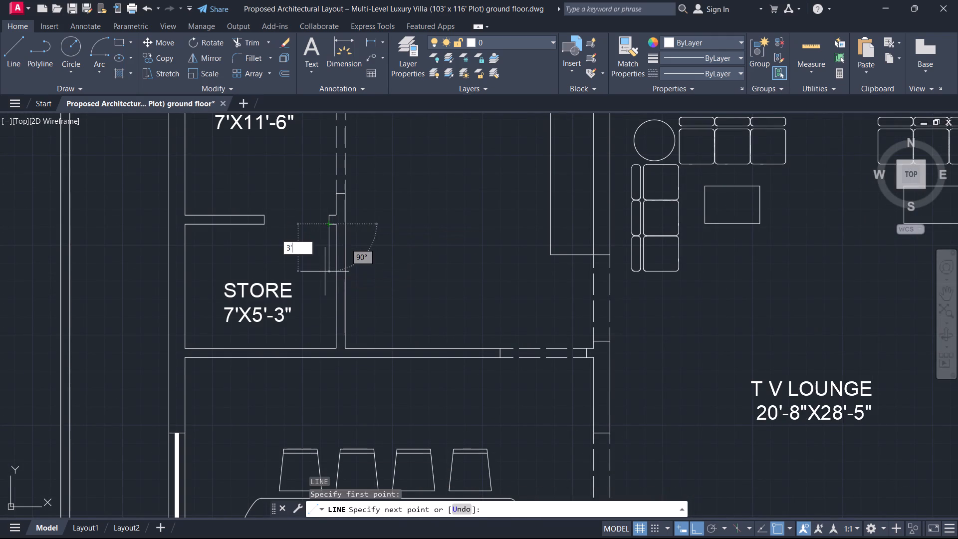
pyautogui.press('Return')
pyautogui.press('Escape')
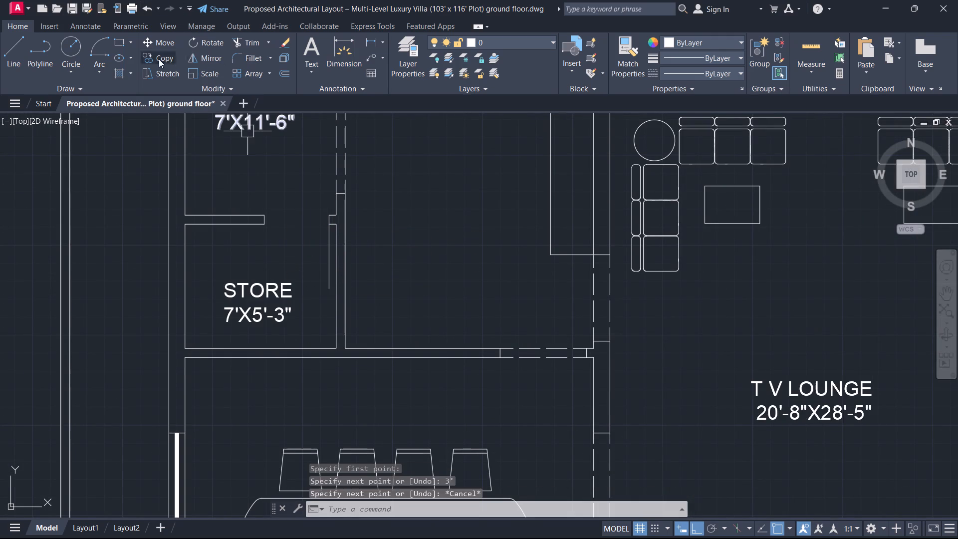
# Draw the Store door's swing arc from the opening's west jamb to the leaf's south end, centred on the east jamb.
pyautogui.click(101, 49)
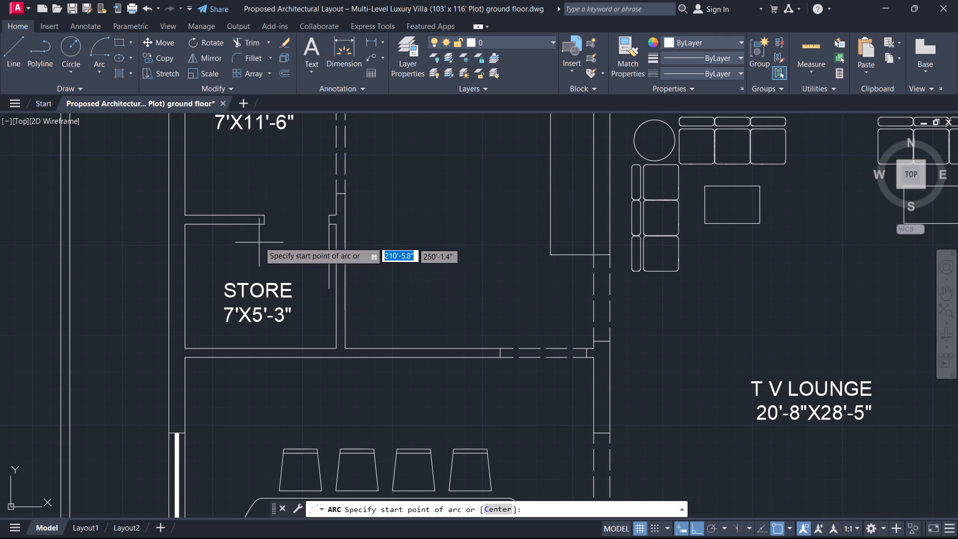
pyautogui.click(267, 227)
pyautogui.click(326, 224)
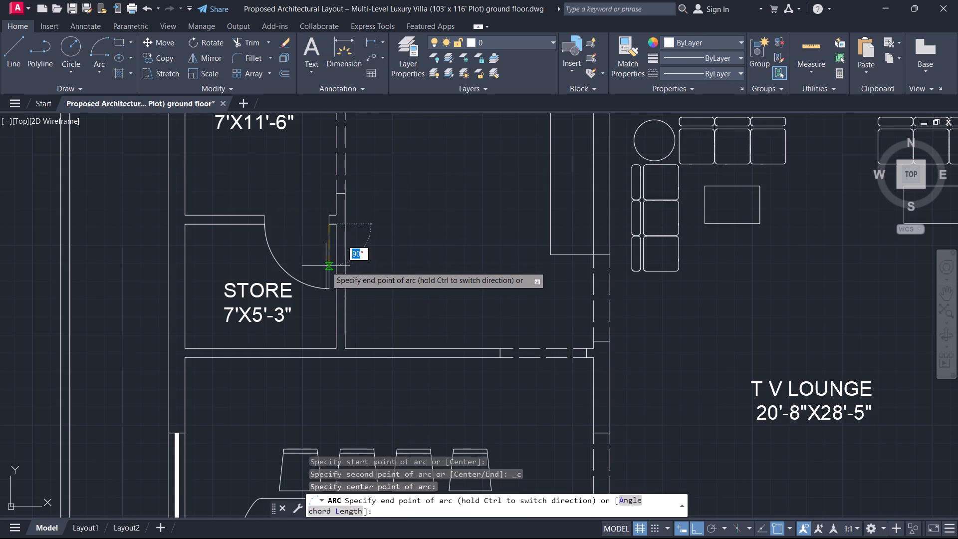
pyautogui.click(327, 267)
pyautogui.press('Escape')
# Draw a 2'6" door leaf eastward from the north jamb of the P.R.'s west opening.
pyautogui.scroll(-3, 318, 274)
pyautogui.moveTo(316, 275); pyautogui.dragTo(290, 310, button='middle')
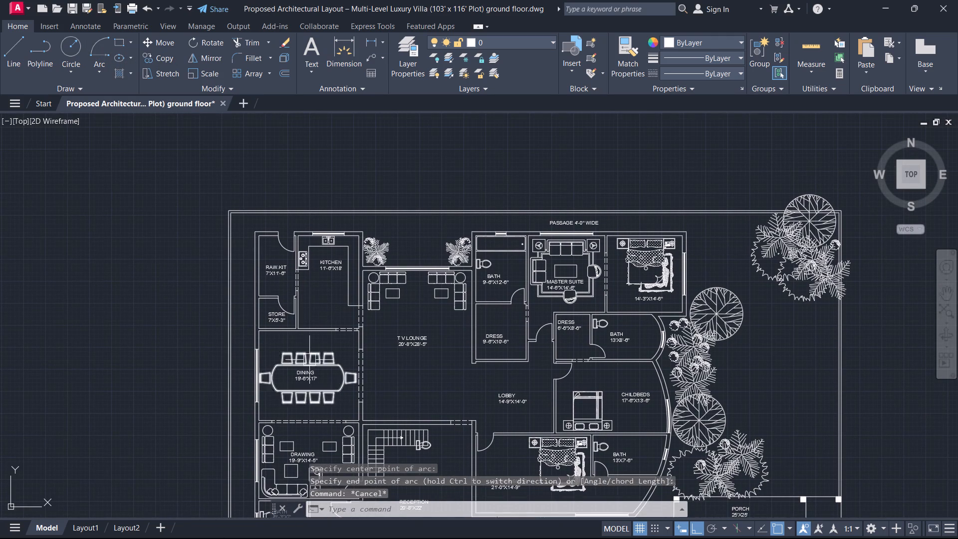
pyautogui.moveTo(305, 375); pyautogui.dragTo(280, 238, button='middle')
pyautogui.scroll(-1, 282, 328)
pyautogui.scroll(2, 291, 365)
pyautogui.moveTo(292, 366); pyautogui.dragTo(291, 366, button='middle')
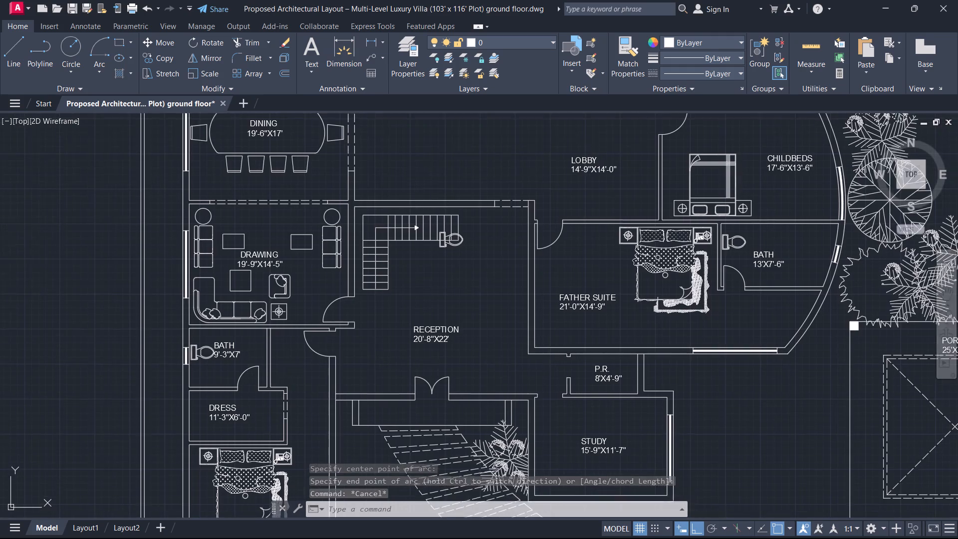
pyautogui.moveTo(291, 366); pyautogui.dragTo(278, 360, button='middle')
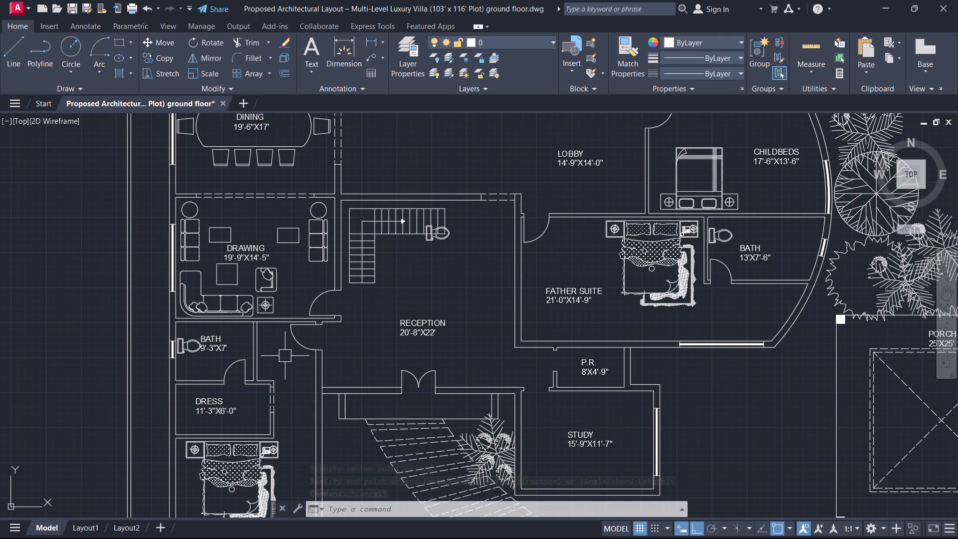
pyautogui.scroll(-1, 384, 319)
pyautogui.scroll(3, 508, 351)
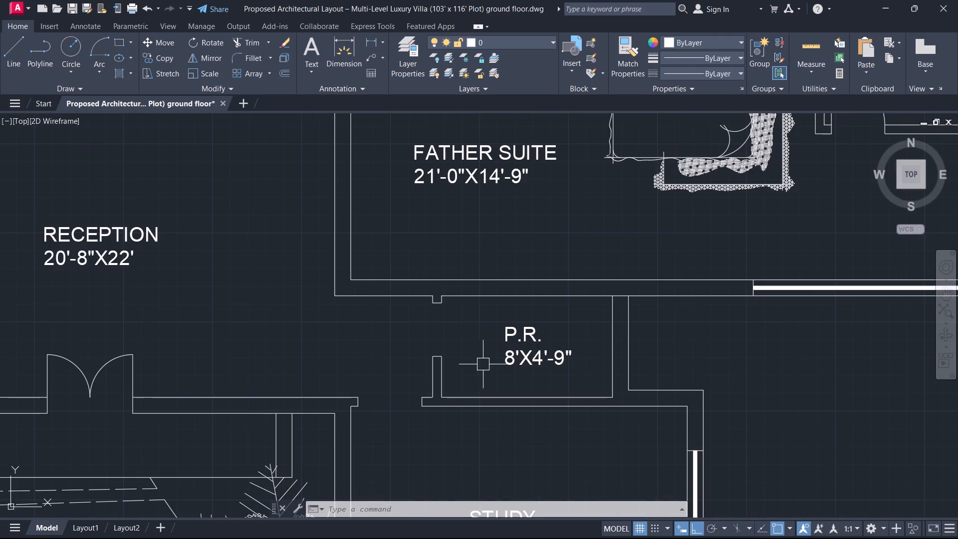
pyautogui.press('l')
pyautogui.press('space')
pyautogui.click(443, 304)
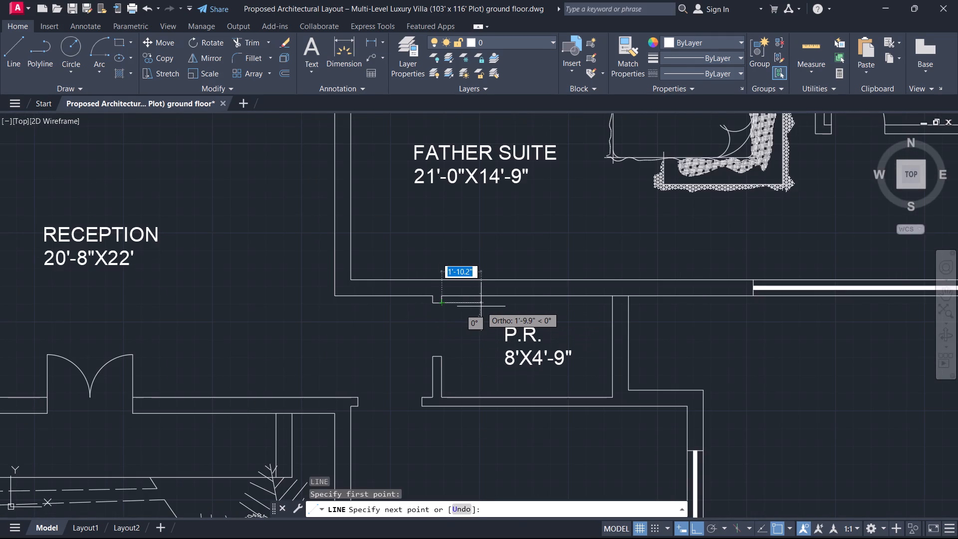
pyautogui.write("2'6")
pyautogui.press('Return')
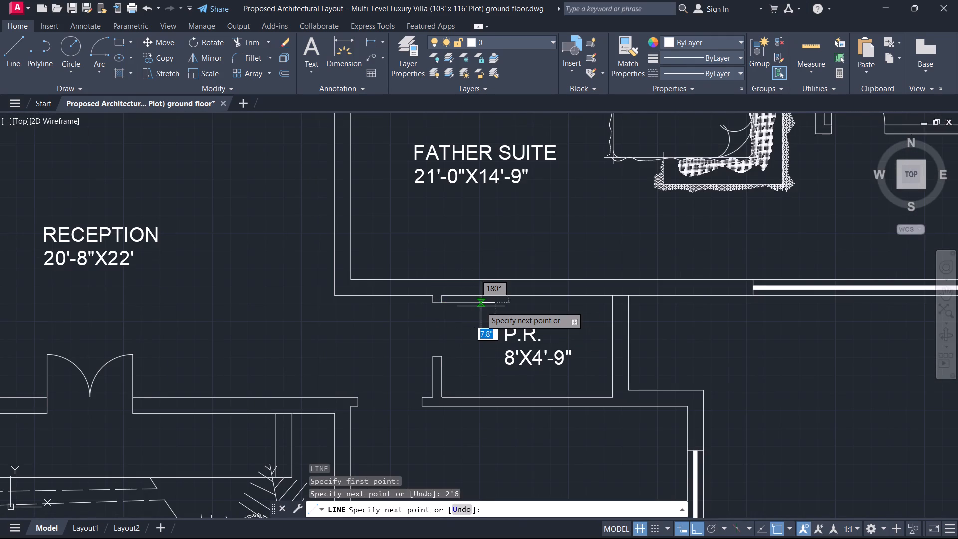
pyautogui.press('Escape')
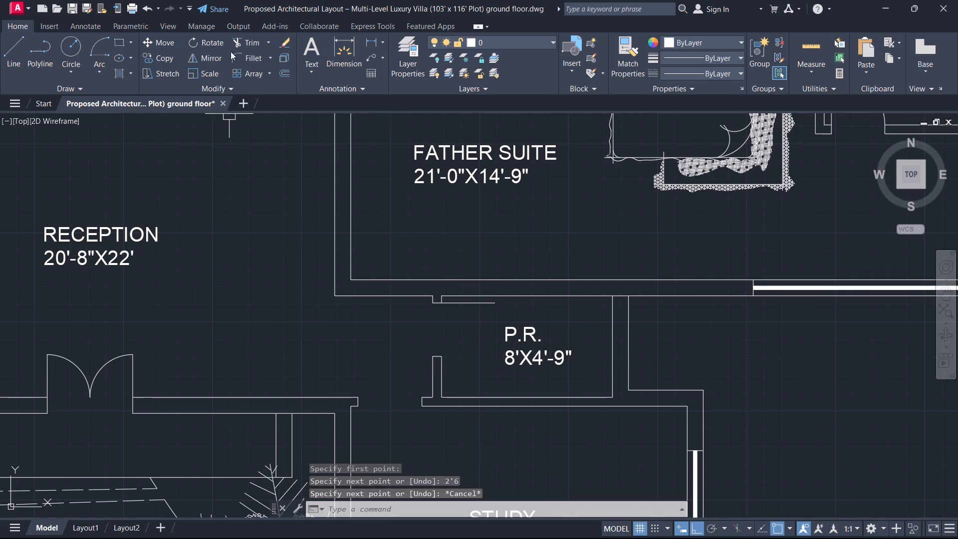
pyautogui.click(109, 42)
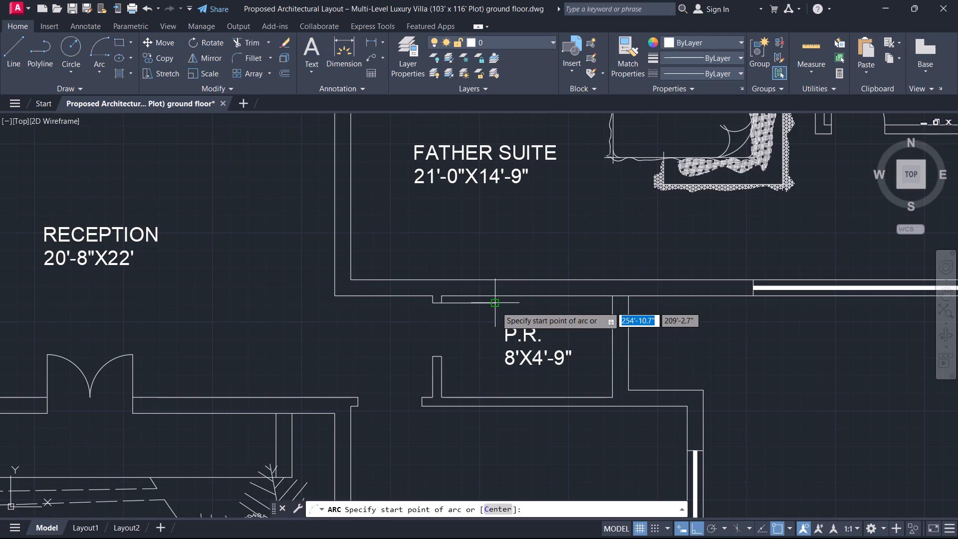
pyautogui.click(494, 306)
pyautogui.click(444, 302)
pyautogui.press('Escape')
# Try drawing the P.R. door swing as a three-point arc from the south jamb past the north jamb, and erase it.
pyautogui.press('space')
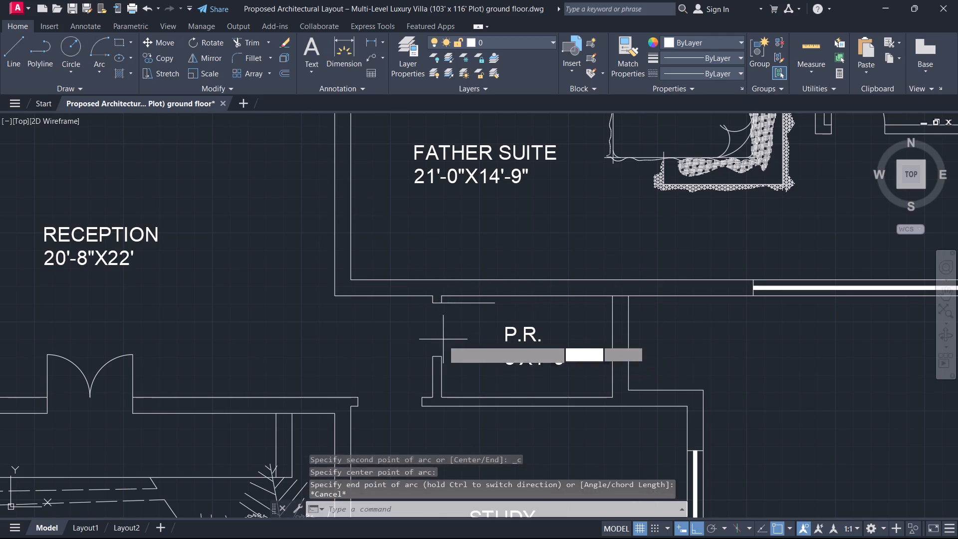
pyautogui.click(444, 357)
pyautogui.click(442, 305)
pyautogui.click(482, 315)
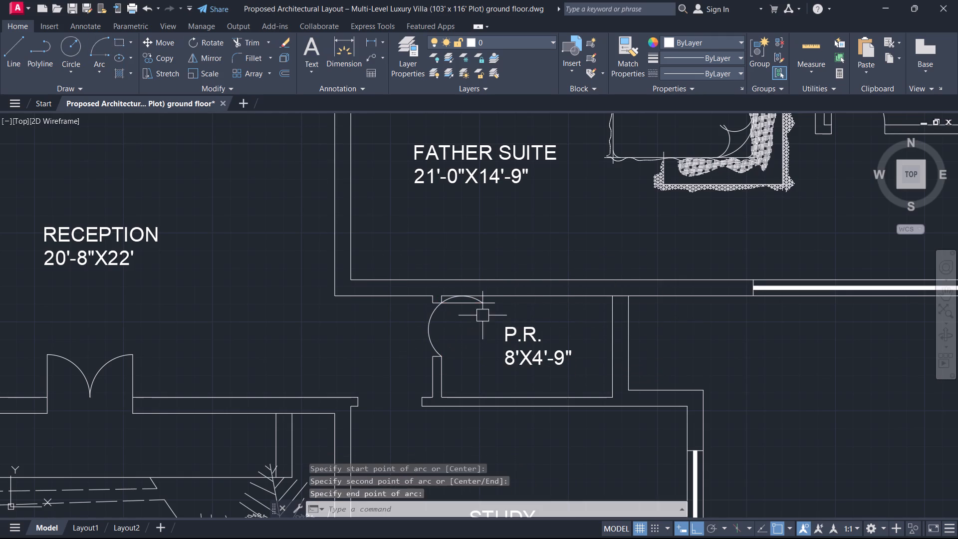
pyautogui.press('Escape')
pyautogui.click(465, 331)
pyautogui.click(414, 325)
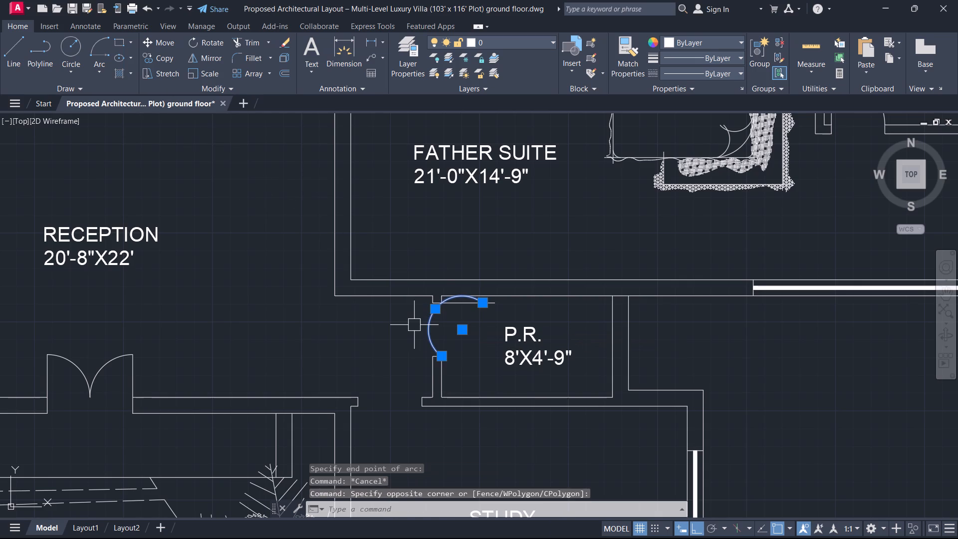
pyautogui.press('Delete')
# Draw the P.R. door's swing arc from the opening's south jamb to the leaf's east end, centred on the north jamb.
pyautogui.scroll(1, 414, 325)
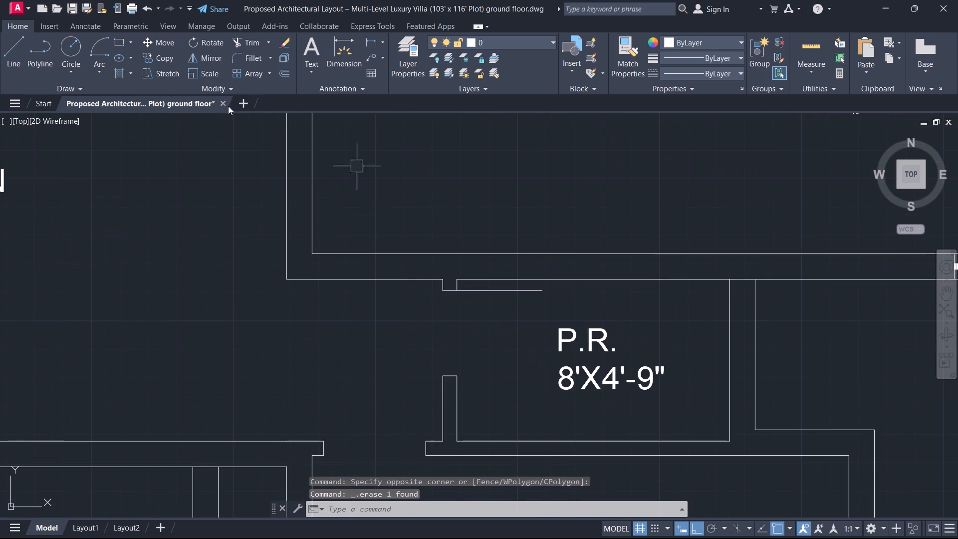
pyautogui.click(107, 48)
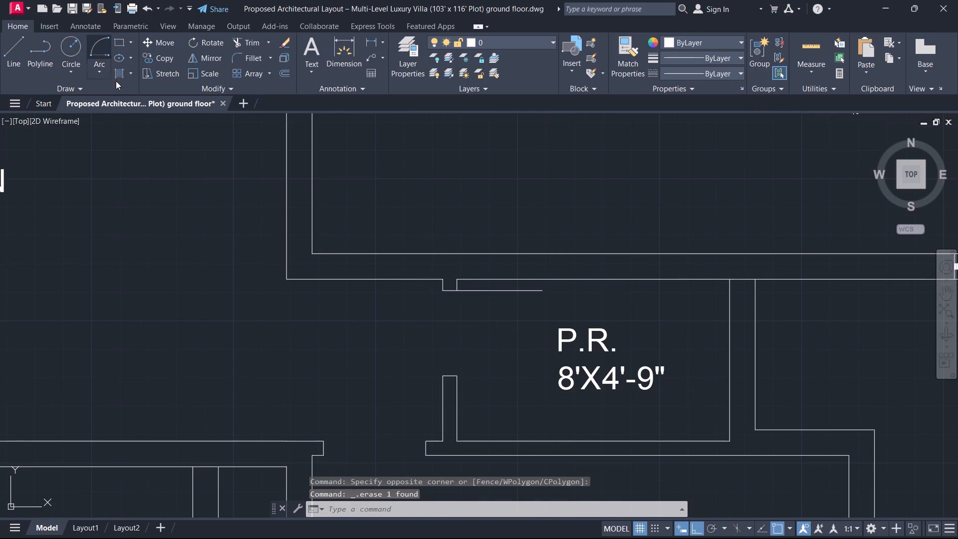
pyautogui.click(457, 378)
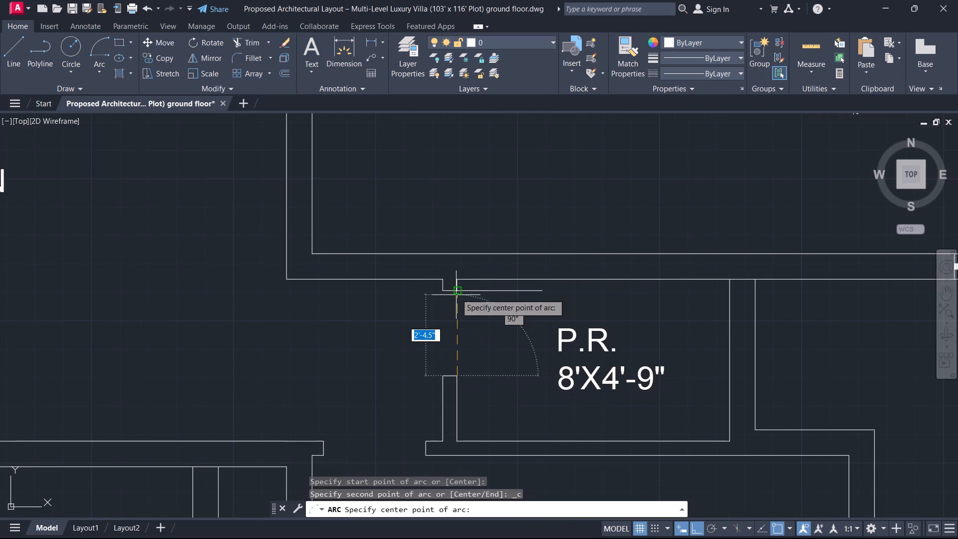
pyautogui.click(458, 289)
pyautogui.click(555, 284)
pyautogui.press('Escape')
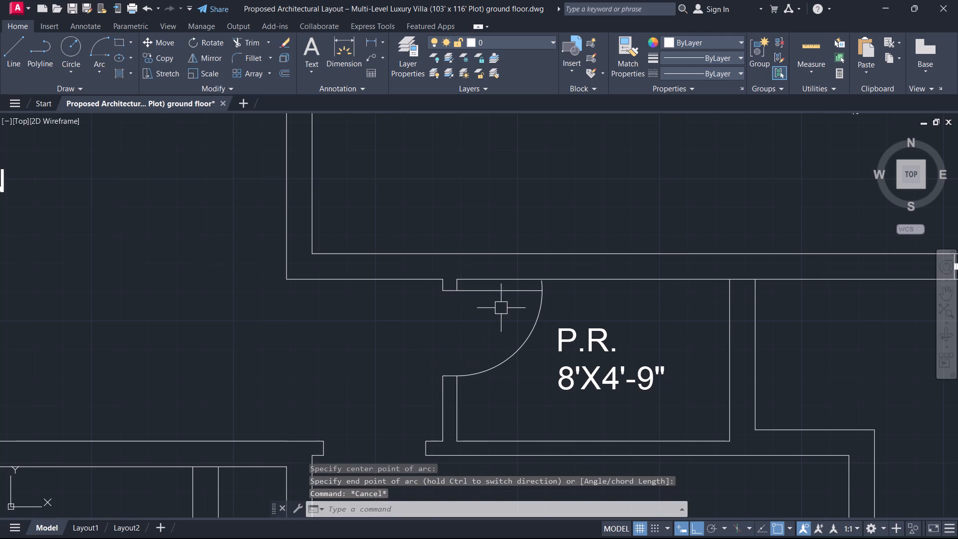
# Trim the end of the P.R. door's swing arc that extends north beyond the leaf.
pyautogui.scroll(2, 501, 307)
pyautogui.scroll(1, 628, 249)
pyautogui.press('t')
pyautogui.press('r')
pyautogui.press('space')
pyautogui.click(609, 254)
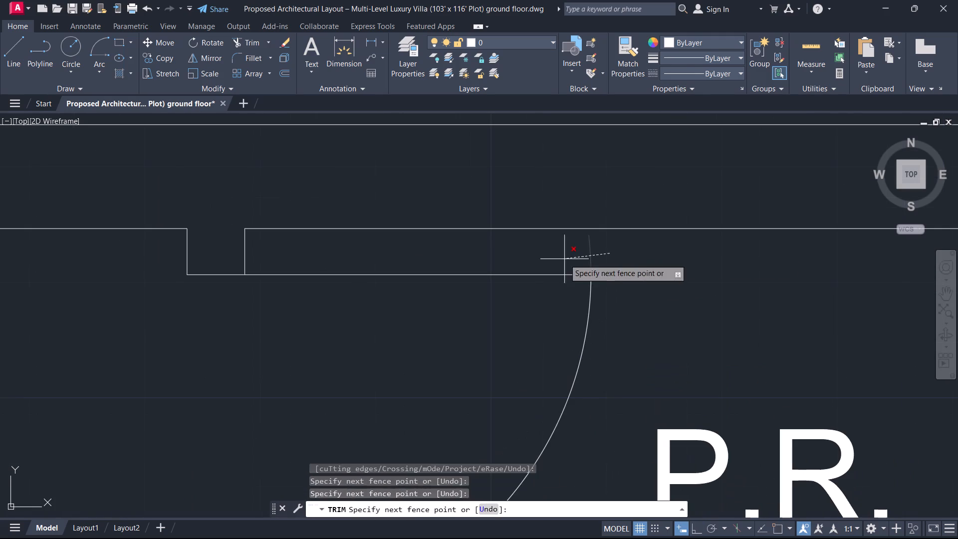
pyautogui.click(563, 259)
pyautogui.press('Escape')
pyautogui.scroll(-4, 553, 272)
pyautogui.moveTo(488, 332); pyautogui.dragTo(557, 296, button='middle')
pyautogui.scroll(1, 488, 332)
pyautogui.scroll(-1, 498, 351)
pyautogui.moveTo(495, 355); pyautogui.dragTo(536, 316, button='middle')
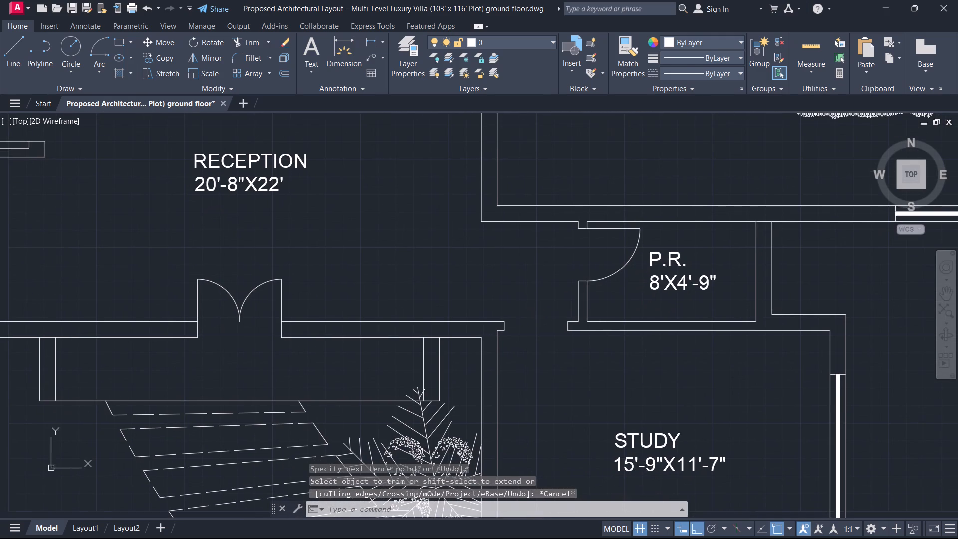
# Draw a 3' door leaf southward from the west jamb of the study's north opening.
pyautogui.scroll(1, 516, 346)
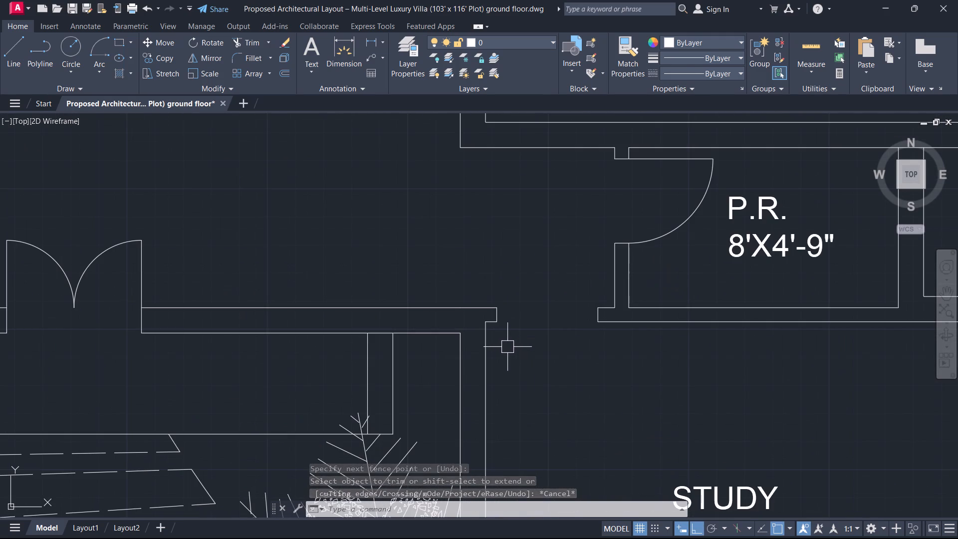
pyautogui.press('l')
pyautogui.press('space')
pyautogui.moveTo(494, 320); pyautogui.dragTo(495, 338)
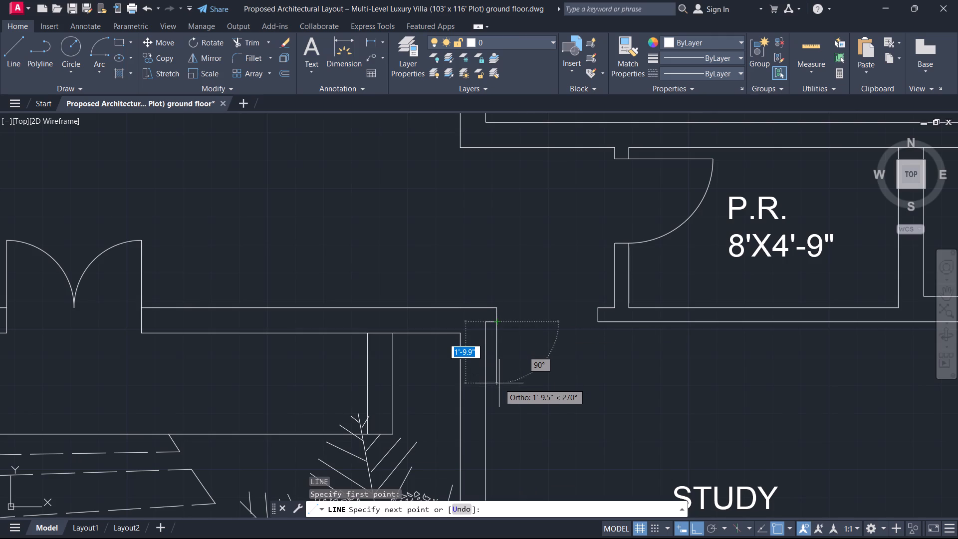
pyautogui.press('2')
pyautogui.press('BackSpace')
pyautogui.write("3'")
pyautogui.press('Return')
pyautogui.press('Escape')
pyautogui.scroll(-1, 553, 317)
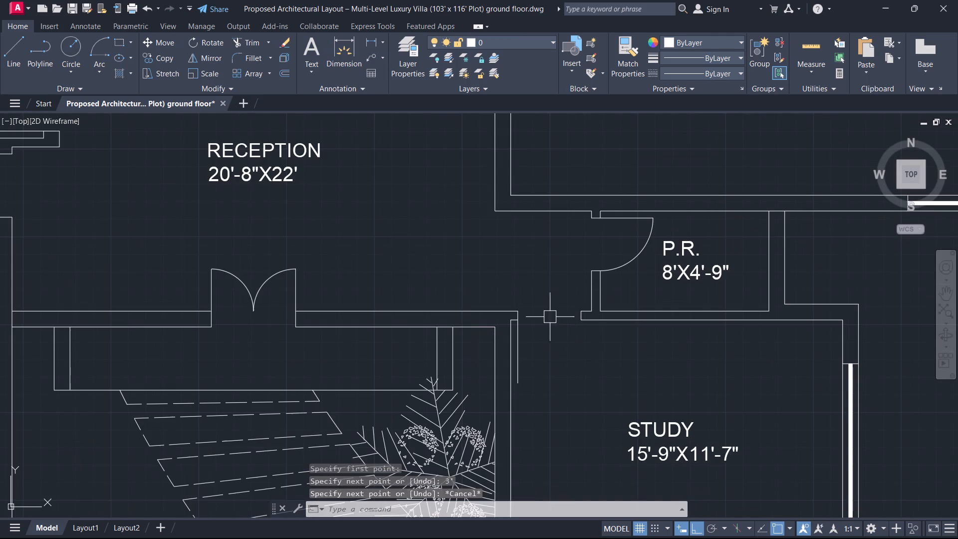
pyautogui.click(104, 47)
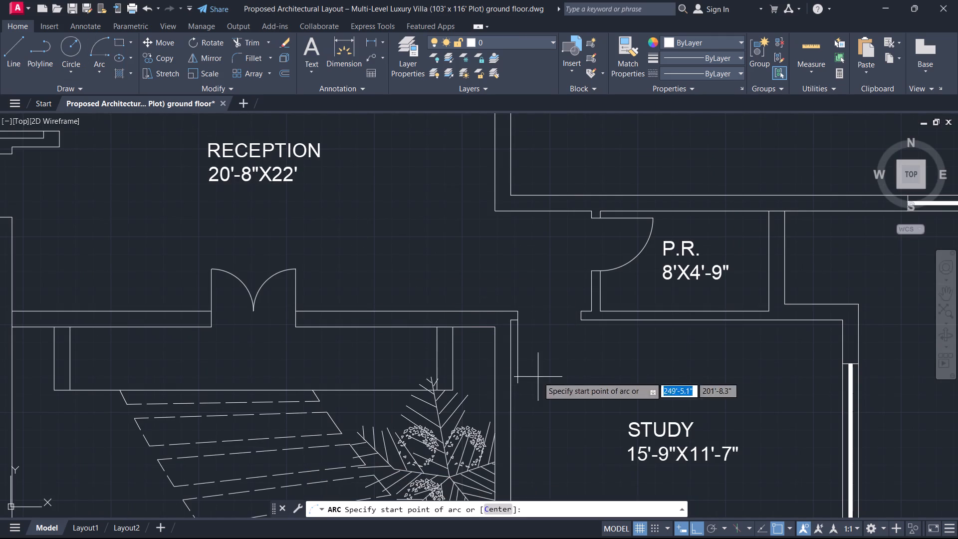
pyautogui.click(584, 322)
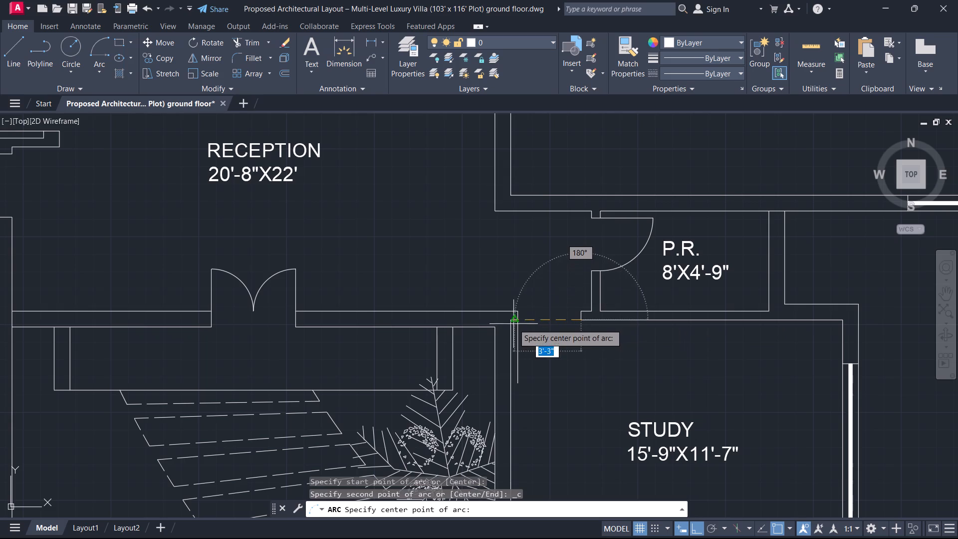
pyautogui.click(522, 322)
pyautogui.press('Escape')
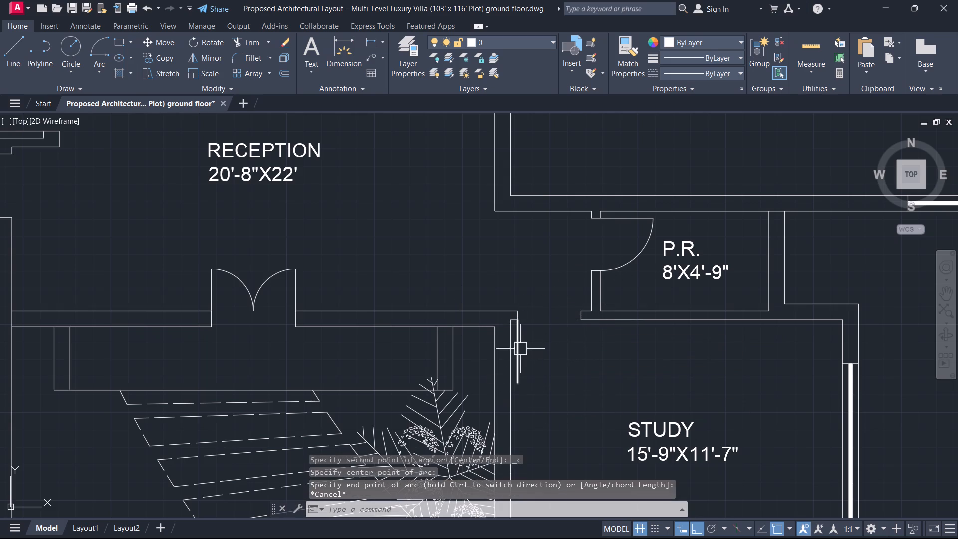
# Draw the study door's swing arc from the leaf's south end to the opening's east jamb, centred on the west jamb.
pyautogui.click(102, 54)
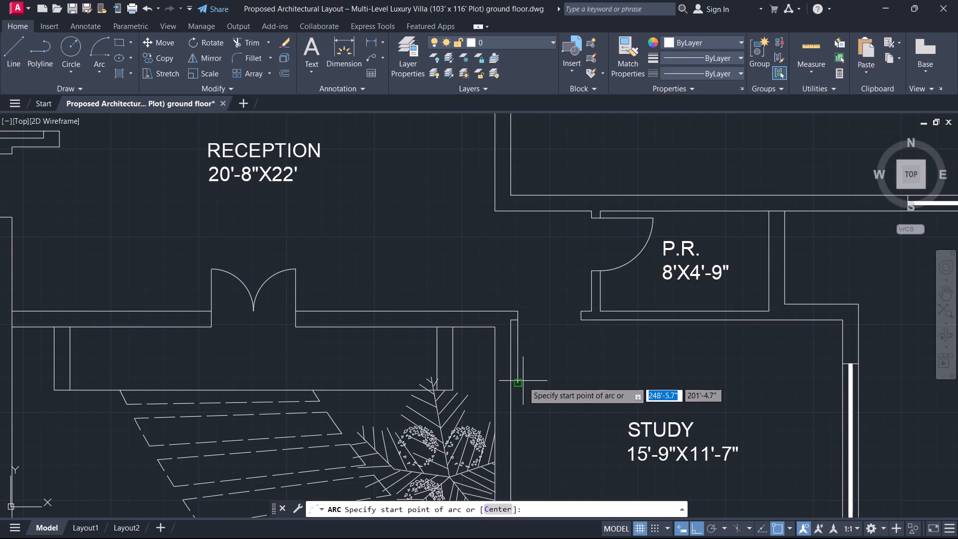
pyautogui.click(521, 382)
pyautogui.click(519, 321)
pyautogui.click(558, 314)
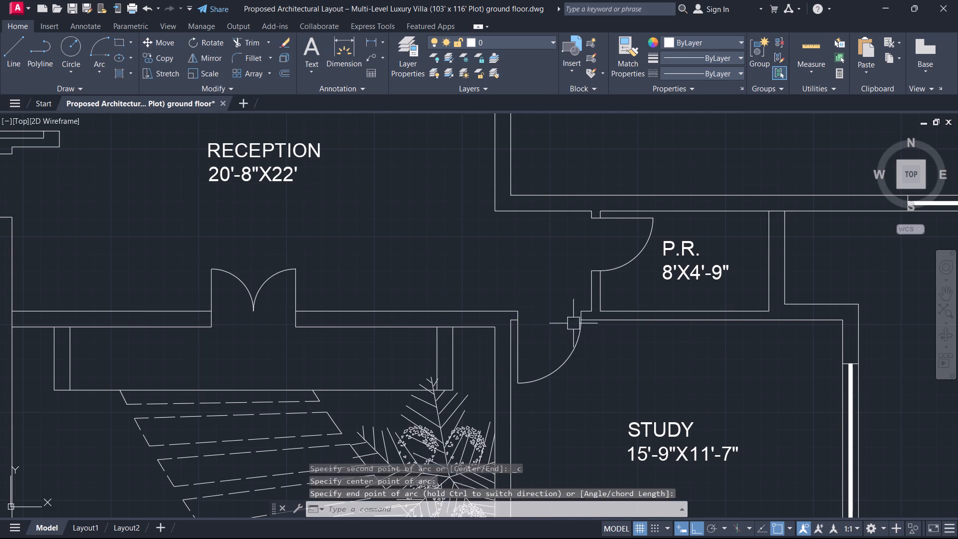
pyautogui.press('Escape')
# Look over the ground floor plan, covering the rooms, study, porch, curved driveway and plot boundary.
pyautogui.scroll(-2, 584, 331)
pyautogui.scroll(-1, 610, 362)
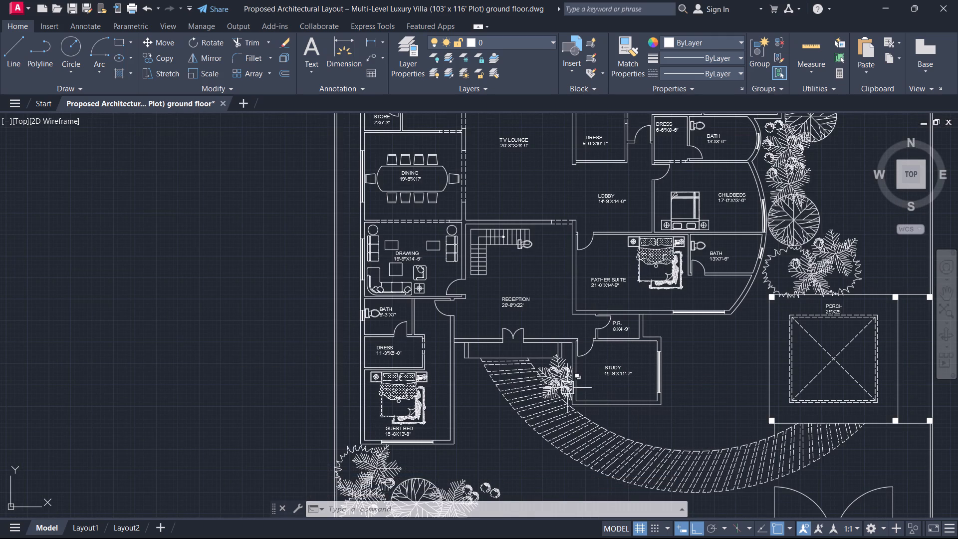
pyautogui.scroll(-1, 604, 398)
pyautogui.moveTo(589, 389); pyautogui.dragTo(581, 338, button='middle')
pyautogui.scroll(2, 620, 321)
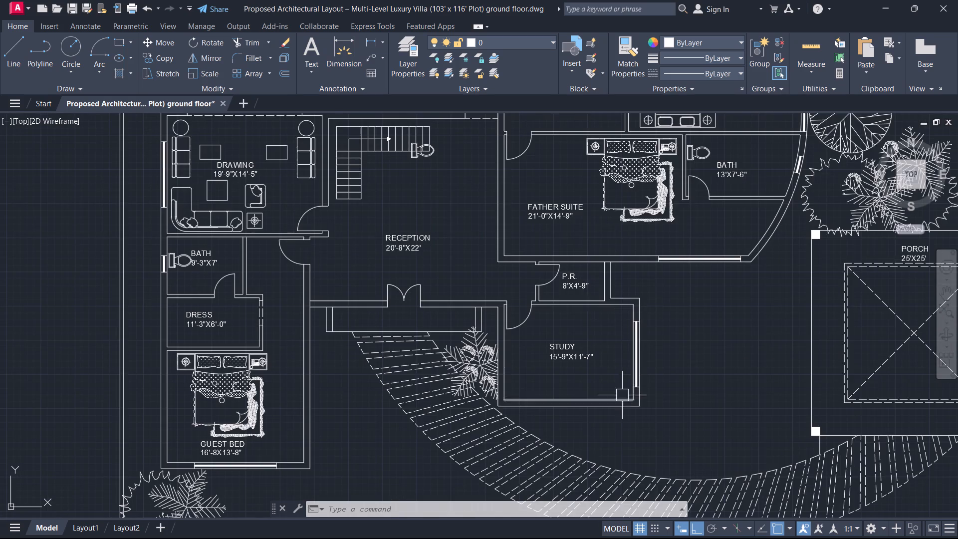
pyautogui.scroll(-2, 620, 397)
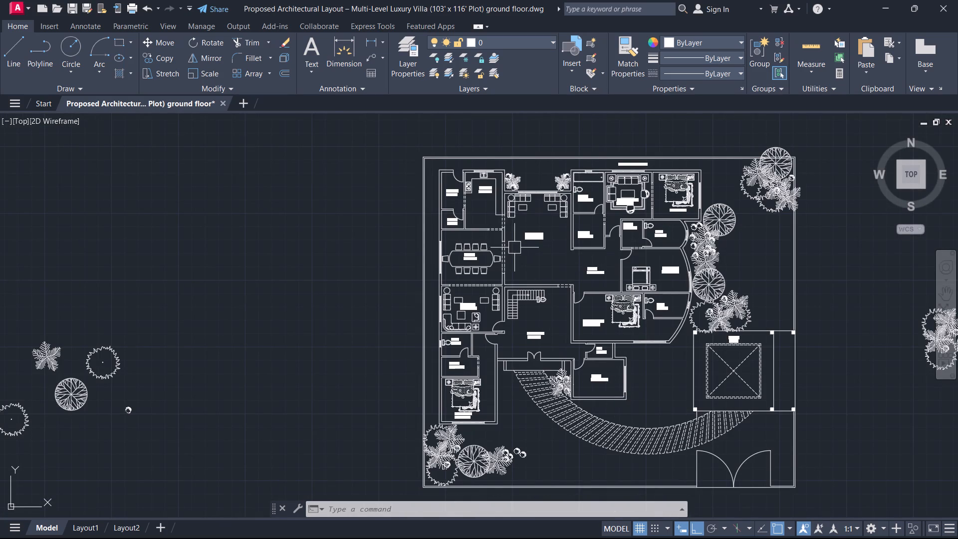
pyautogui.moveTo(602, 282); pyautogui.dragTo(593, 221, button='middle')
pyautogui.scroll(1, 600, 276)
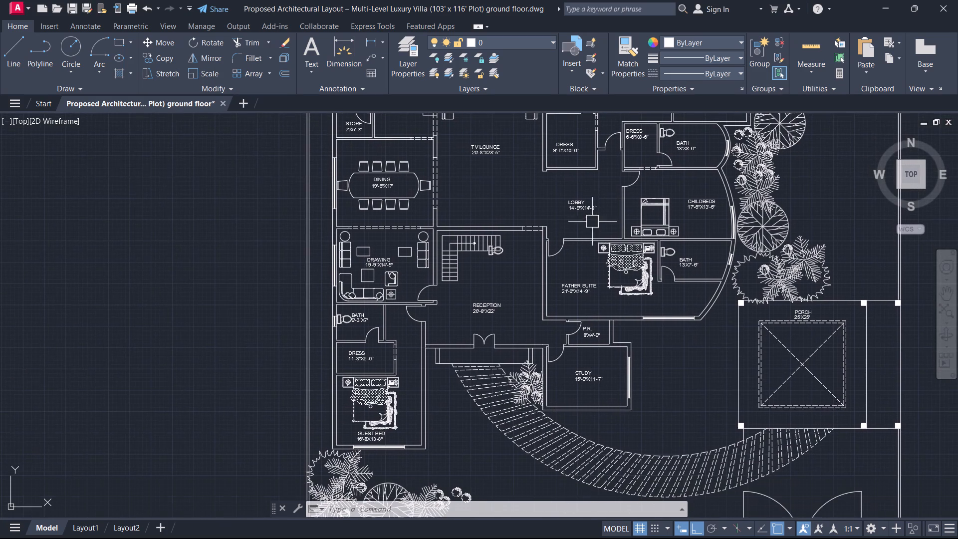
pyautogui.moveTo(661, 402); pyautogui.dragTo(648, 326, button='middle')
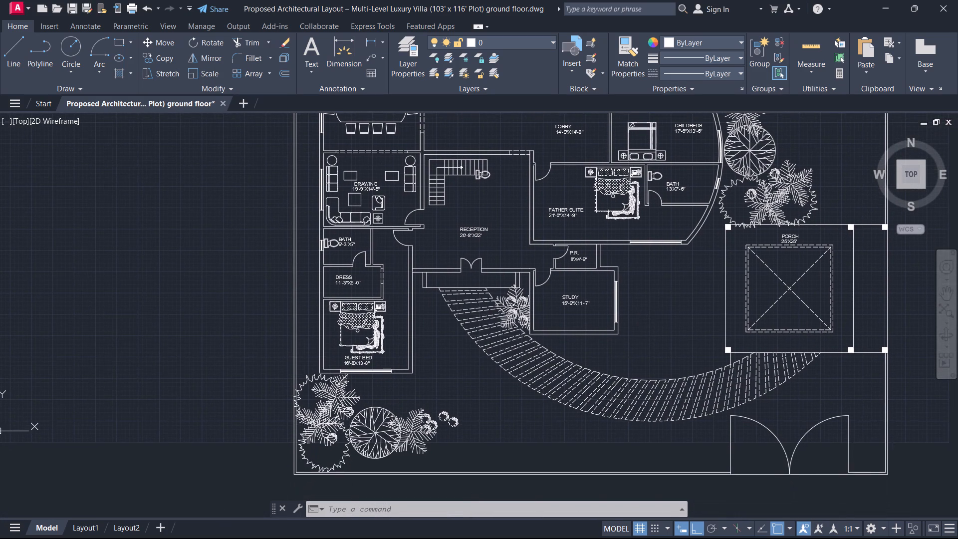
pyautogui.scroll(-1, 473, 377)
pyautogui.moveTo(464, 339); pyautogui.dragTo(454, 306, button='middle')
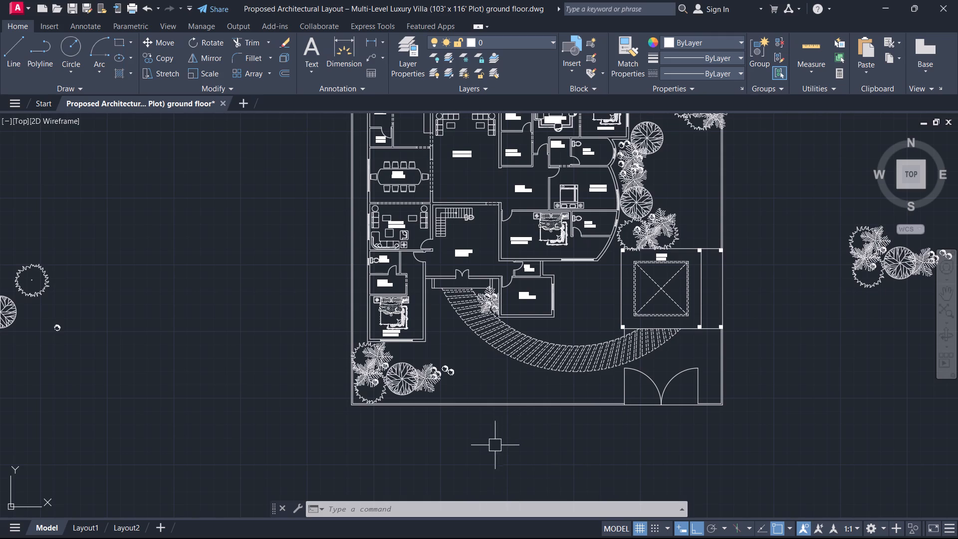
# Save the drawing.
pyautogui.hotkey('ctrl', 's')
# Erase the spare plant symbols lying outside the plot boundary on its west and east sides.
pyautogui.scroll(-1, 298, 370)
pyautogui.moveTo(300, 369); pyautogui.dragTo(426, 374, button='middle')
pyautogui.moveTo(313, 433); pyautogui.dragTo(299, 418)
pyautogui.moveTo(84, 242); pyautogui.dragTo(97, 244)
pyautogui.moveTo(886, 361); pyautogui.dragTo(875, 353)
pyautogui.click(758, 260)
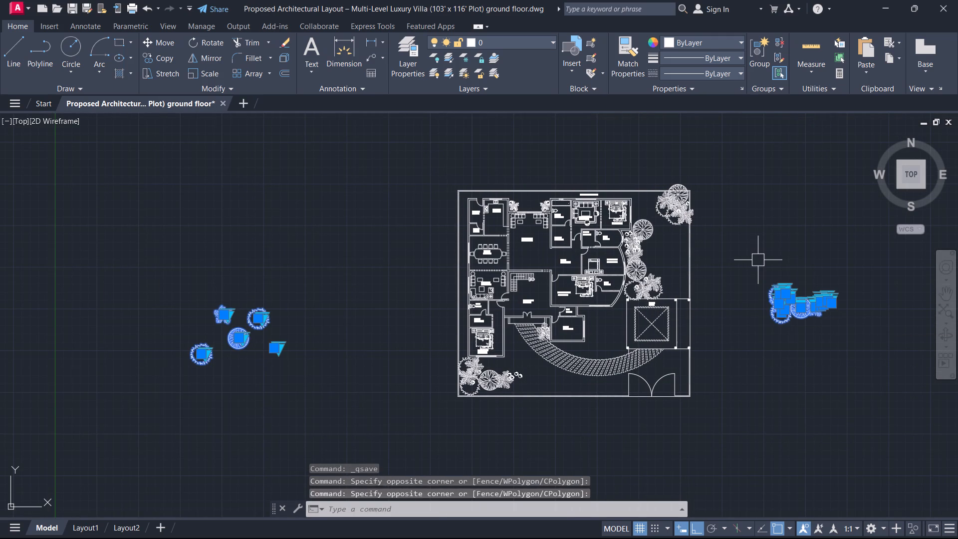
pyautogui.press('Delete')
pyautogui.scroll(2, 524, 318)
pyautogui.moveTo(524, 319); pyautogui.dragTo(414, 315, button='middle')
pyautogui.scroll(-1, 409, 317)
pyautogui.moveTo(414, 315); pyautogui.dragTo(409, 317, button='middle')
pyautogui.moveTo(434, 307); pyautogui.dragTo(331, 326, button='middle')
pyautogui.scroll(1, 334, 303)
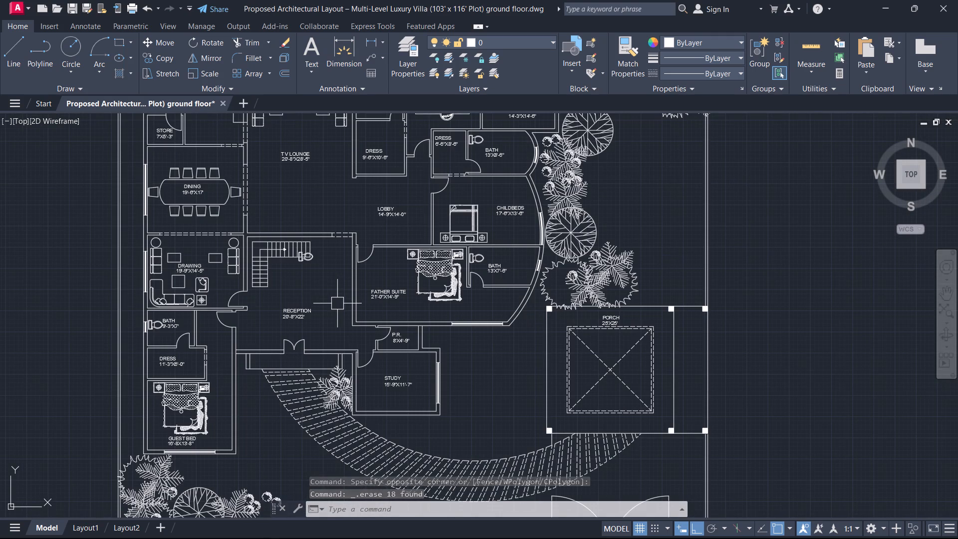
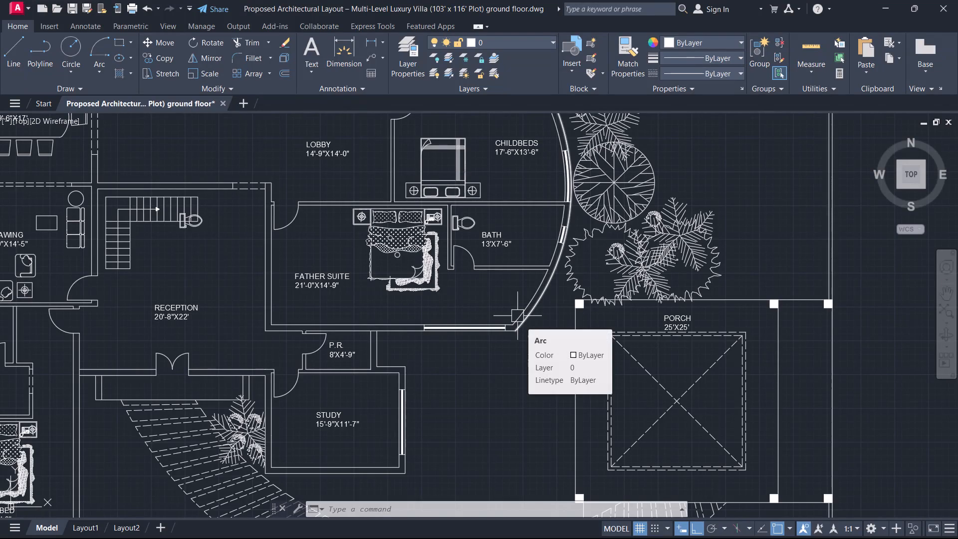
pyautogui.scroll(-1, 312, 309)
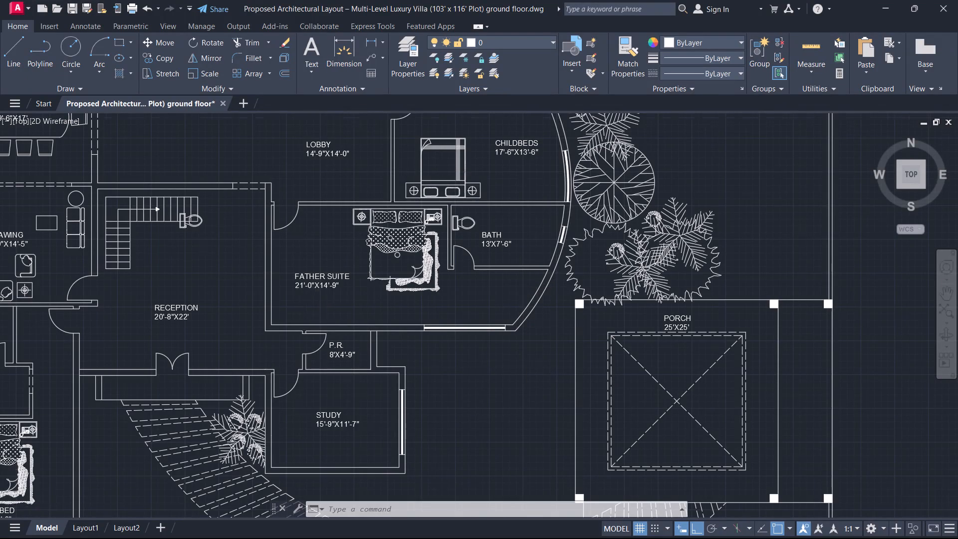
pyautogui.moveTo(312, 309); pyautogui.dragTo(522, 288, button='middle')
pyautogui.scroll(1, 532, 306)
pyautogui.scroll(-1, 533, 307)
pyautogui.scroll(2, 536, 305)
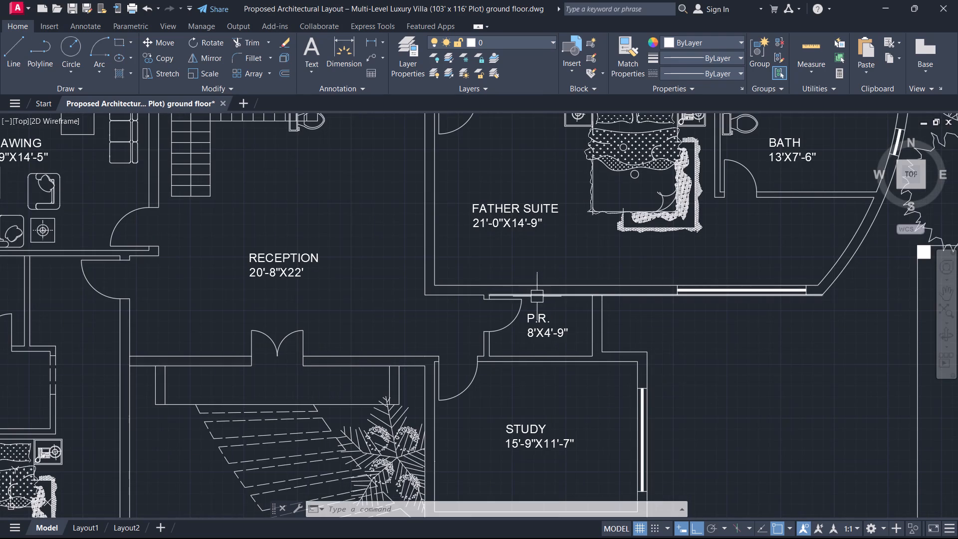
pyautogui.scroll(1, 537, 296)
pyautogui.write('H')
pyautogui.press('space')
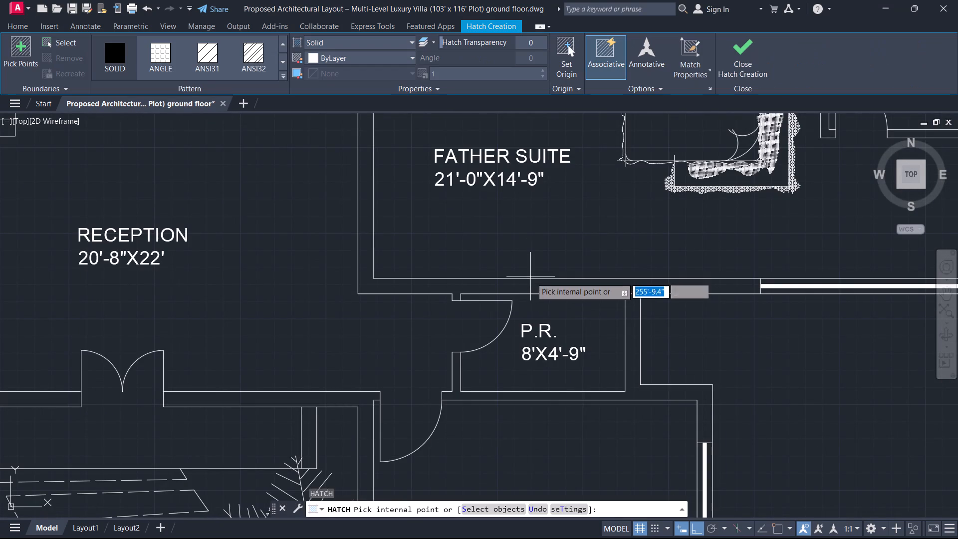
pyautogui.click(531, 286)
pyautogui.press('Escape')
# Fill the Father Suite's west and south walls and the wall on its north side with solid hatch.
pyautogui.scroll(-6, 517, 302)
pyautogui.moveTo(510, 309); pyautogui.dragTo(443, 351, button='middle')
pyautogui.scroll(3, 443, 351)
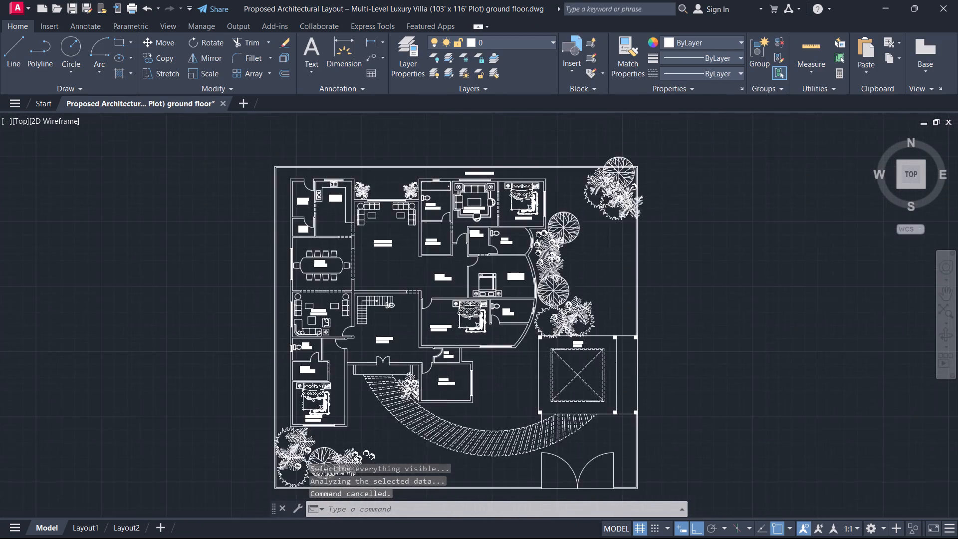
pyautogui.press('space')
pyautogui.scroll(2, 441, 347)
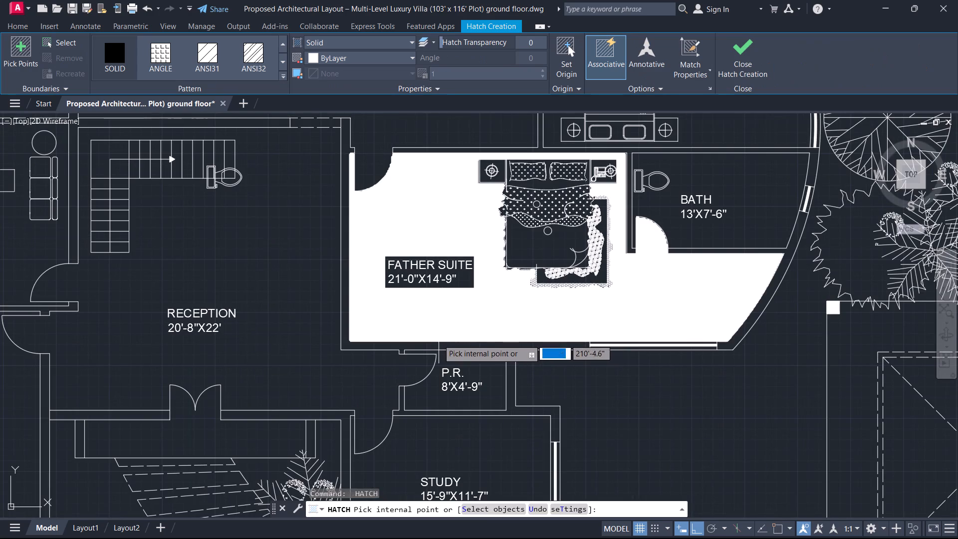
pyautogui.click(432, 343)
pyautogui.press('space')
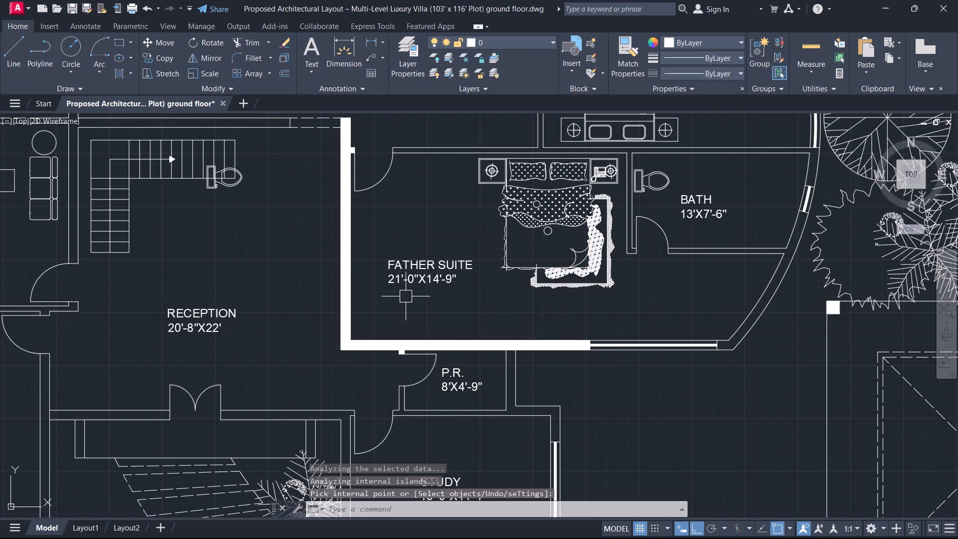
pyautogui.press('space')
pyautogui.click(429, 149)
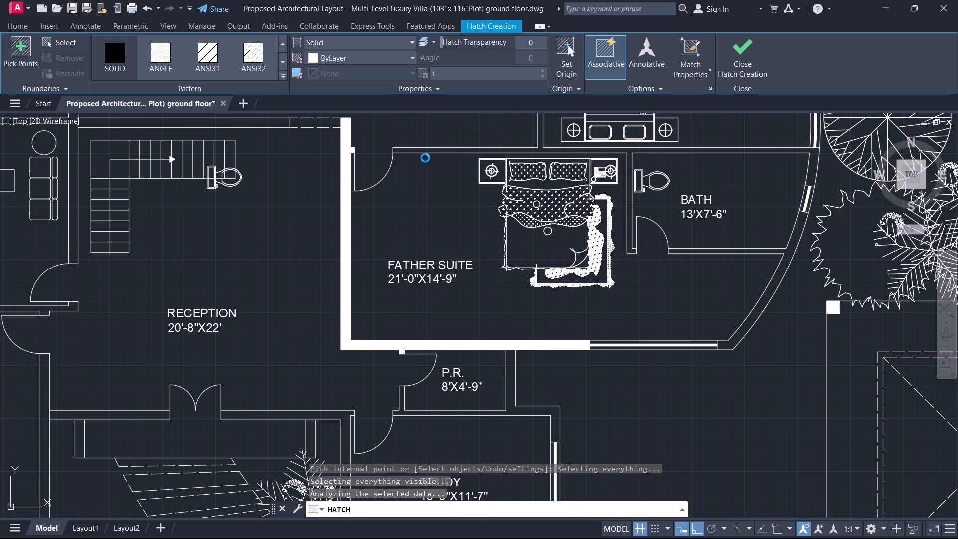
pyautogui.press('space')
# Fill the curved outer wall beside the Father Suite and Childbeds with solid hatch, one enclosed segment per hatch.
pyautogui.scroll(-3, 425, 161)
pyautogui.moveTo(425, 164); pyautogui.dragTo(422, 224, button='middle')
pyautogui.scroll(1, 425, 226)
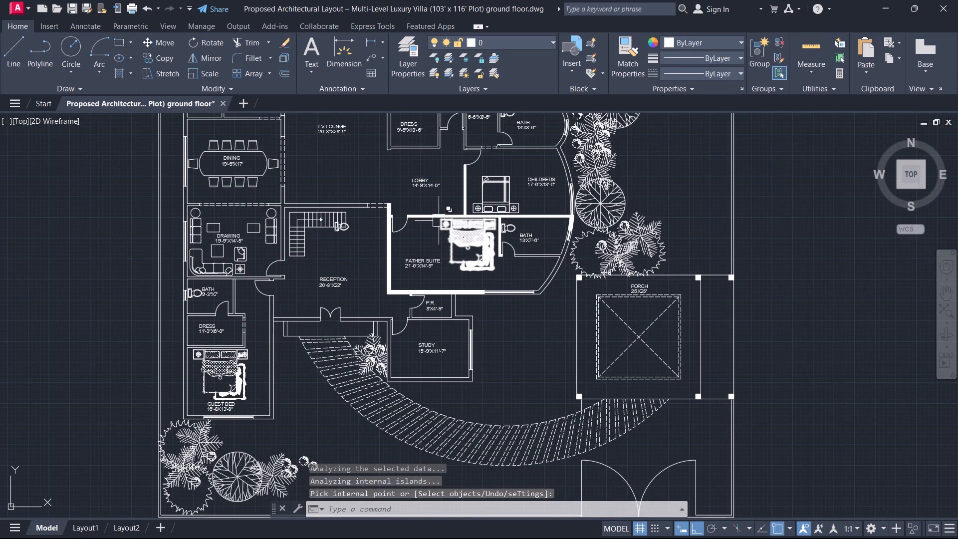
pyautogui.press('space')
pyautogui.scroll(1, 447, 217)
pyautogui.scroll(-1, 622, 288)
pyautogui.click(610, 311)
pyautogui.press('space')
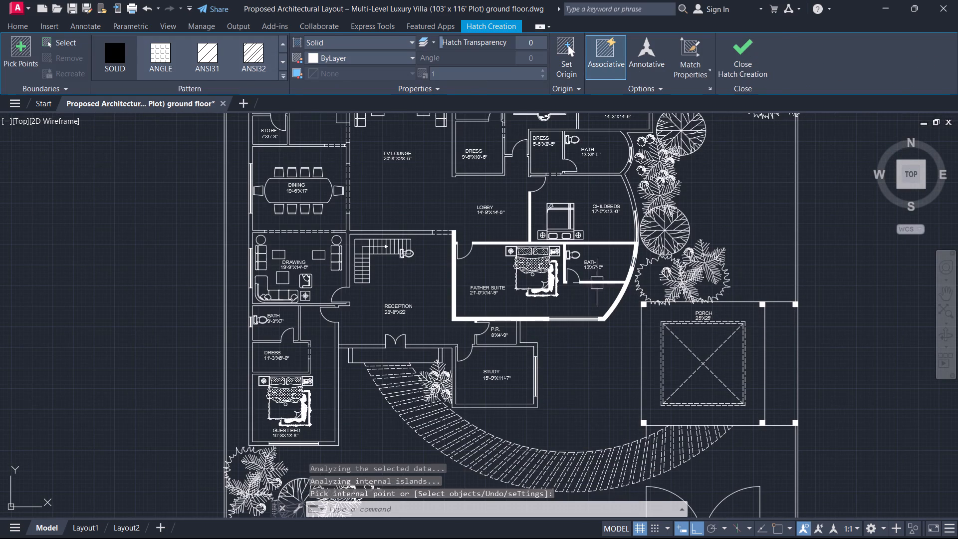
pyautogui.press('space')
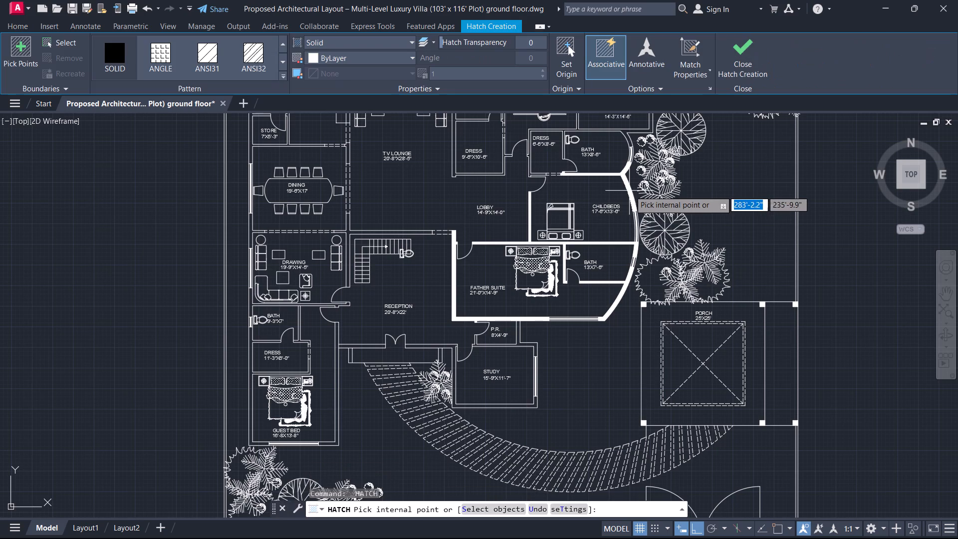
pyautogui.click(631, 190)
pyautogui.press('space')
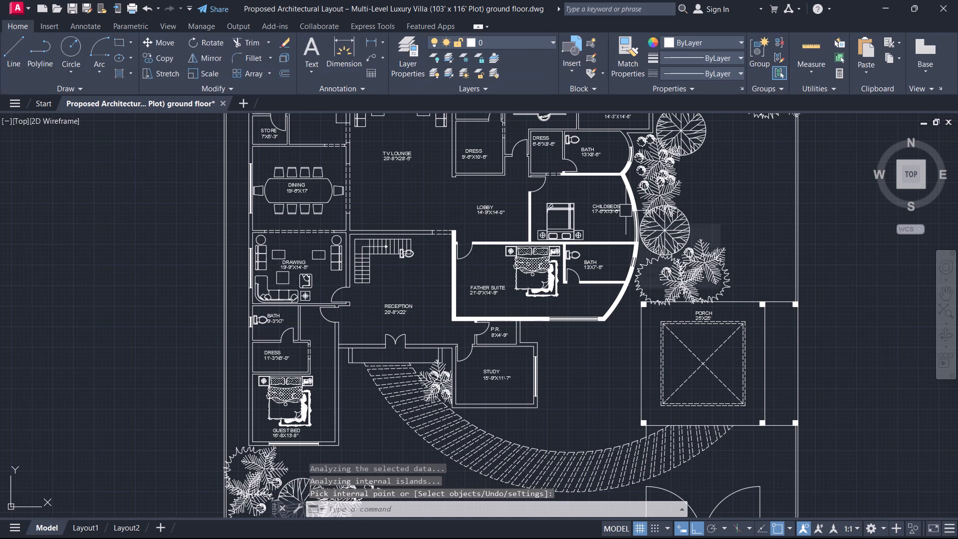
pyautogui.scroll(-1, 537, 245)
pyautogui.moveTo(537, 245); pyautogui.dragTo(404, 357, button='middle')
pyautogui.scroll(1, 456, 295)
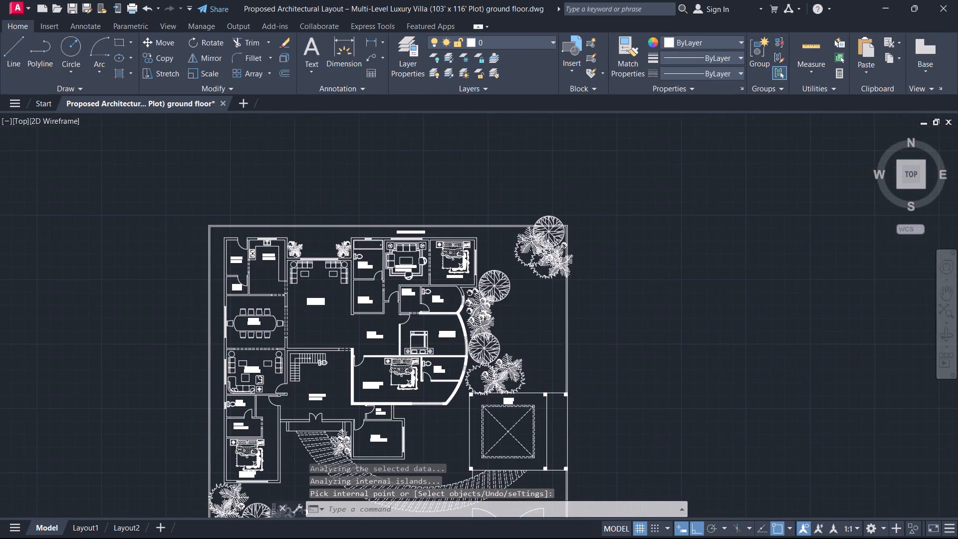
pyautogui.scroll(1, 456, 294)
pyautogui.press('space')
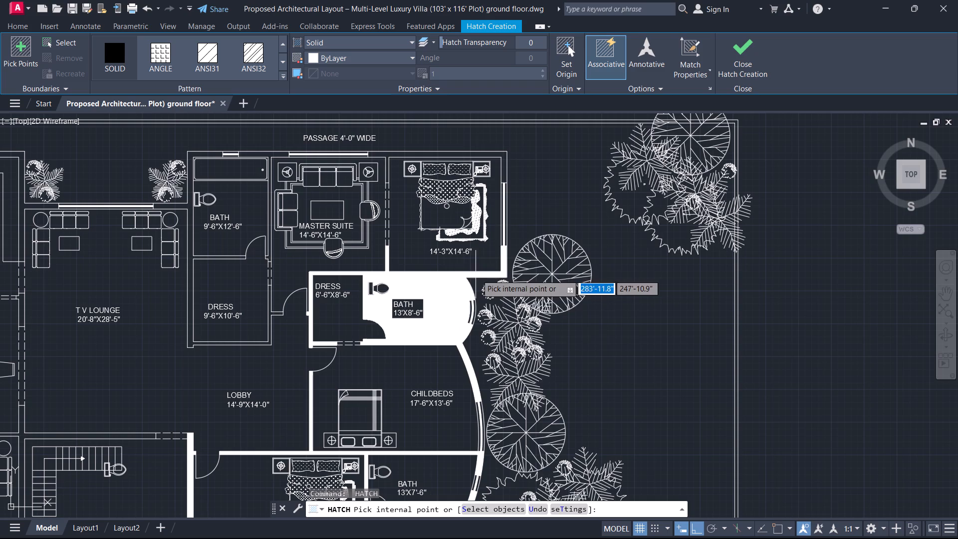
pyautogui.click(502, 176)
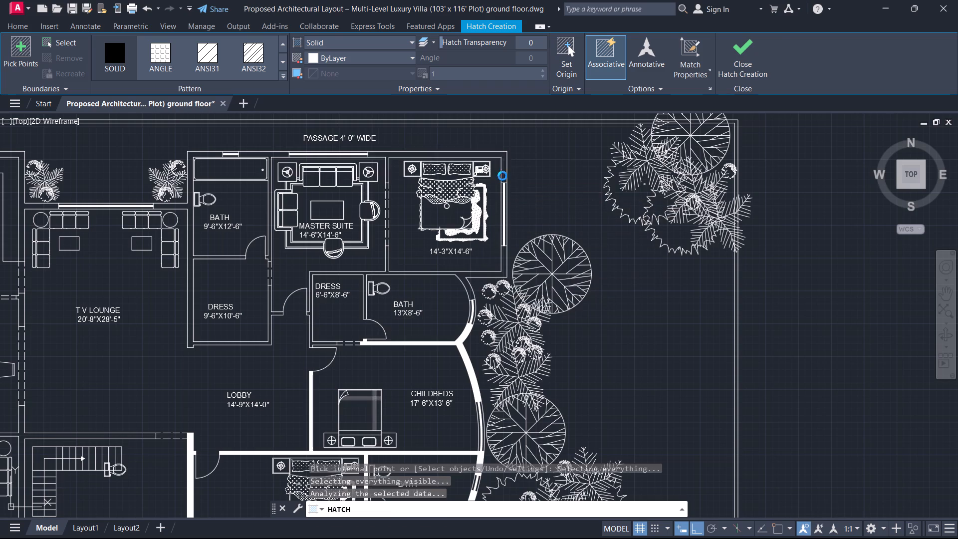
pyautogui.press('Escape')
# Fill the connected walls around the 13'X8'-6" Bath, the 6'-6"X8'-6" Dress and the 14'-3"X14'-6" bedroom with solid hatch.
pyautogui.scroll(3, 439, 292)
pyautogui.scroll(2, 488, 237)
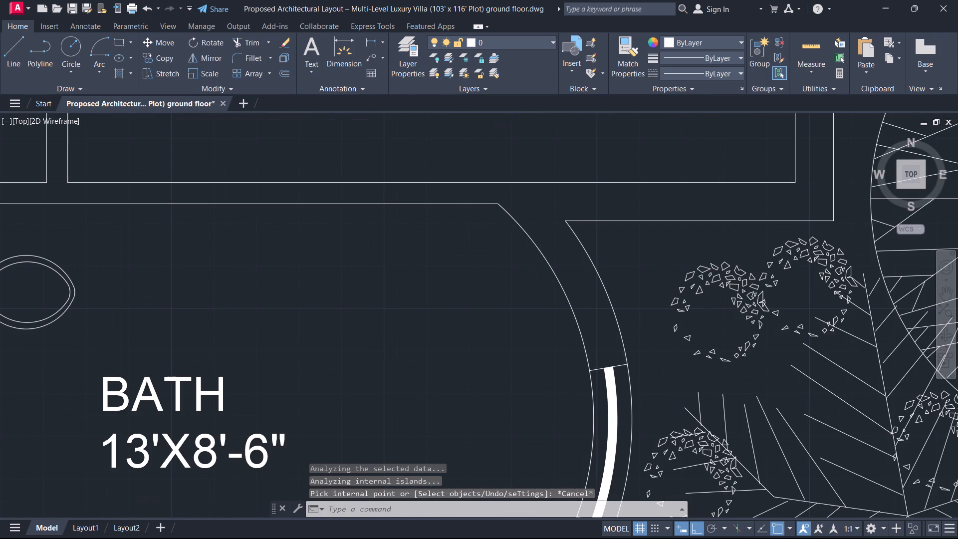
pyautogui.scroll(-3, 490, 231)
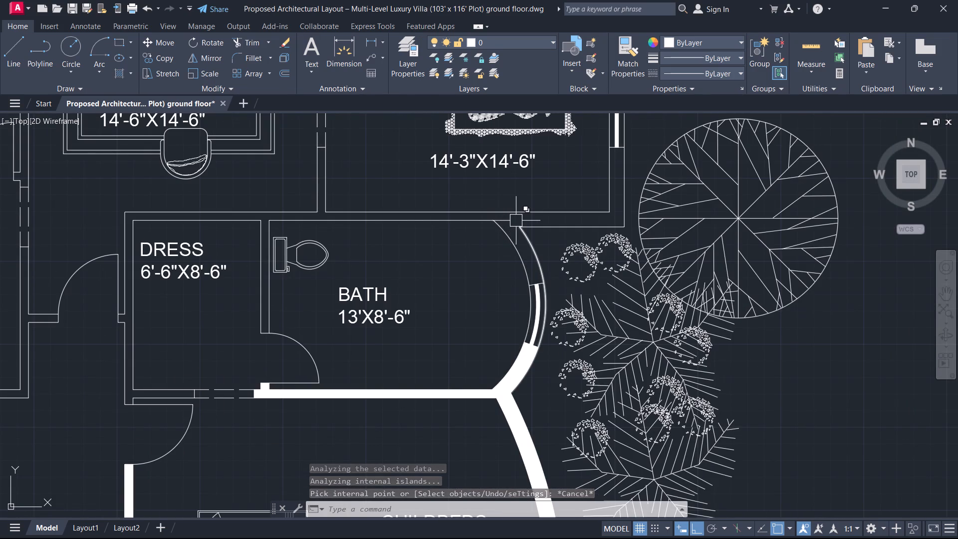
pyautogui.scroll(3, 295, 309)
pyautogui.scroll(4, 193, 412)
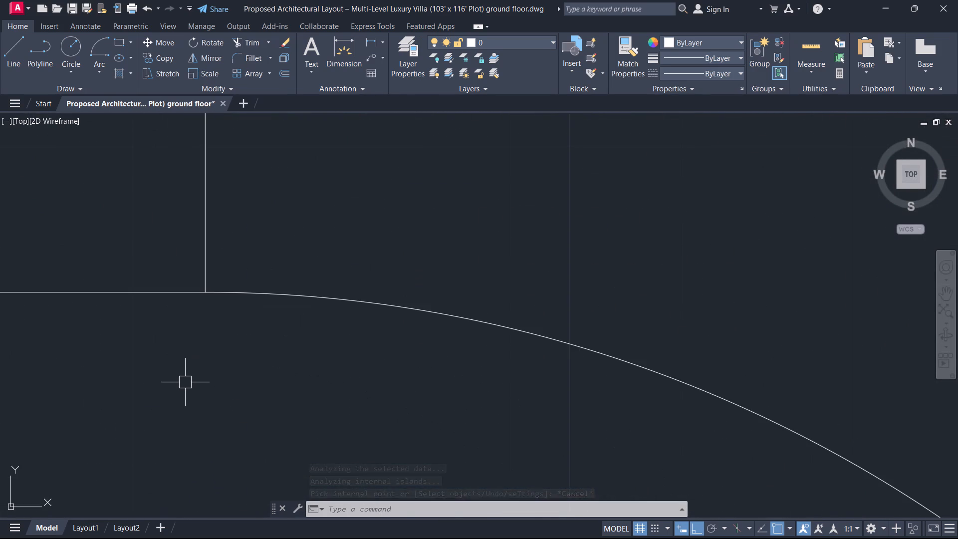
pyautogui.scroll(-11, 185, 382)
pyautogui.moveTo(183, 379); pyautogui.dragTo(416, 325, button='middle')
pyautogui.scroll(1, 416, 325)
pyautogui.press('space')
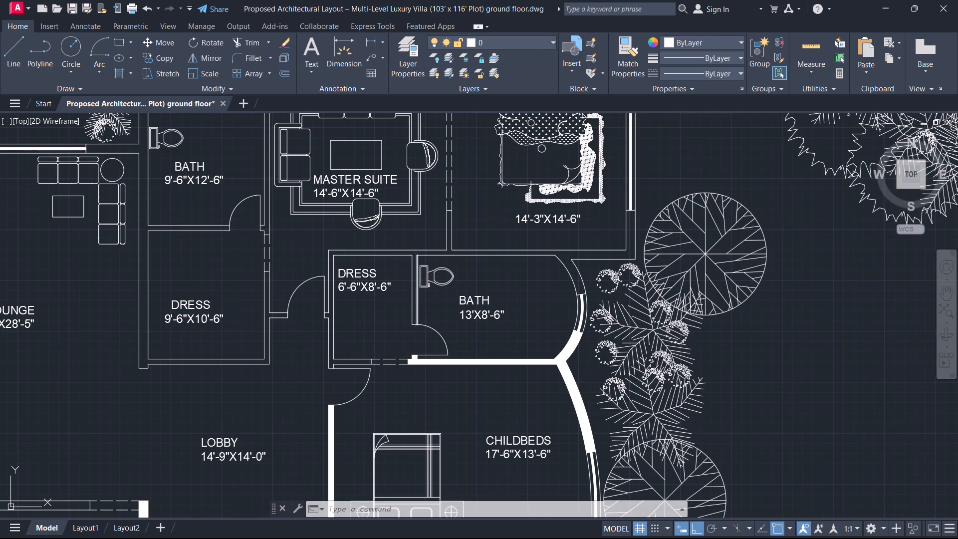
pyautogui.click(413, 296)
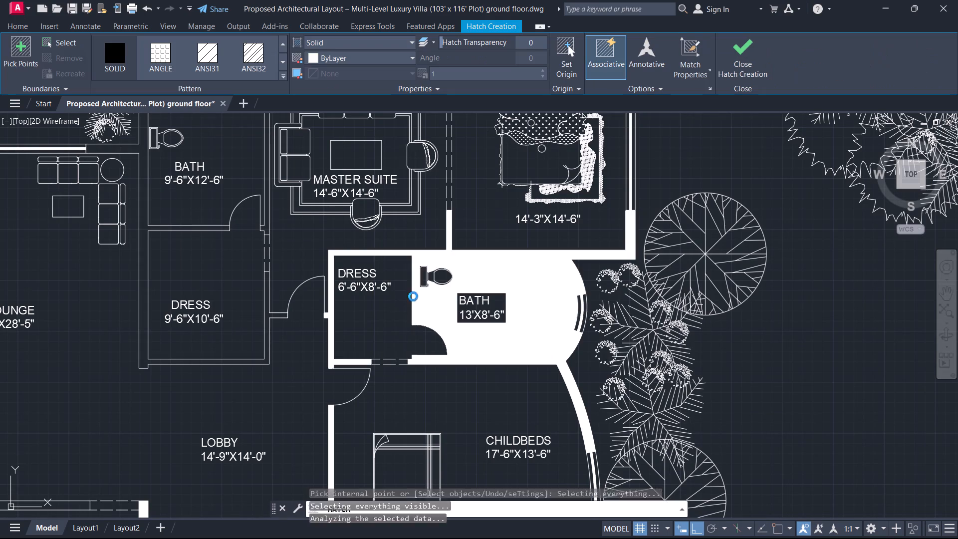
pyautogui.press('space')
pyautogui.scroll(-1, 386, 300)
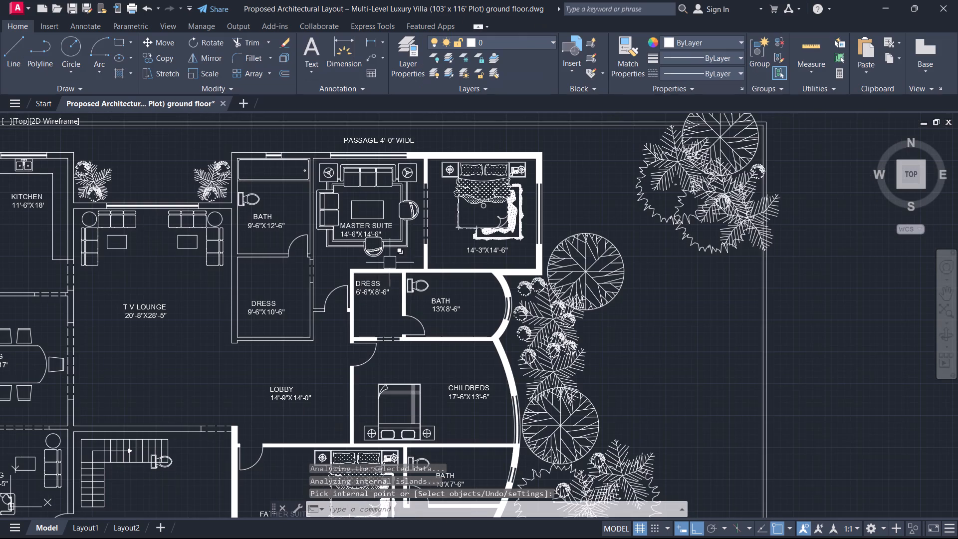
# Fill the walls of the 9'-6"X12'-6" Bath and 9'-6"X10'-6" Dress beside the Master Suite with solid hatch.
pyautogui.moveTo(377, 254); pyautogui.dragTo(531, 266, button='middle')
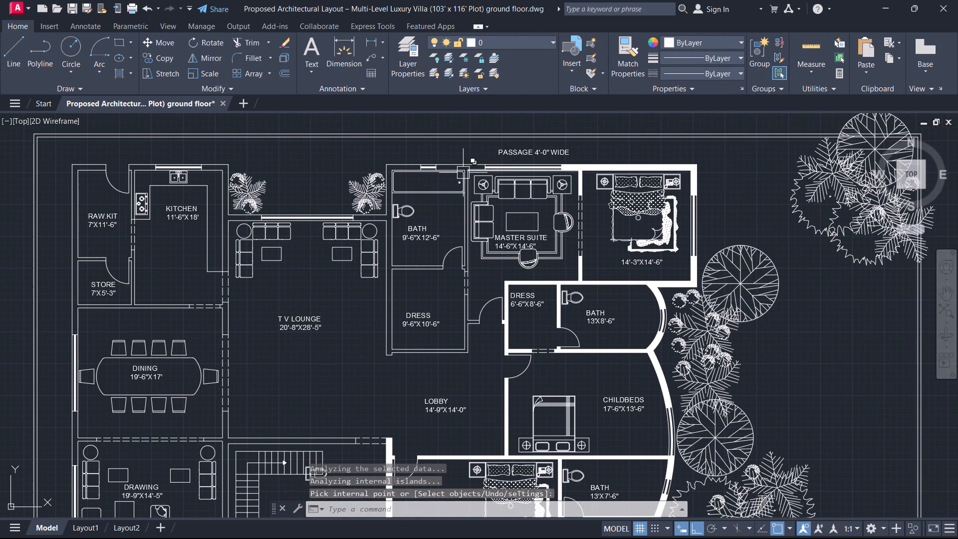
pyautogui.press('space')
pyautogui.click(465, 166)
pyautogui.press('space')
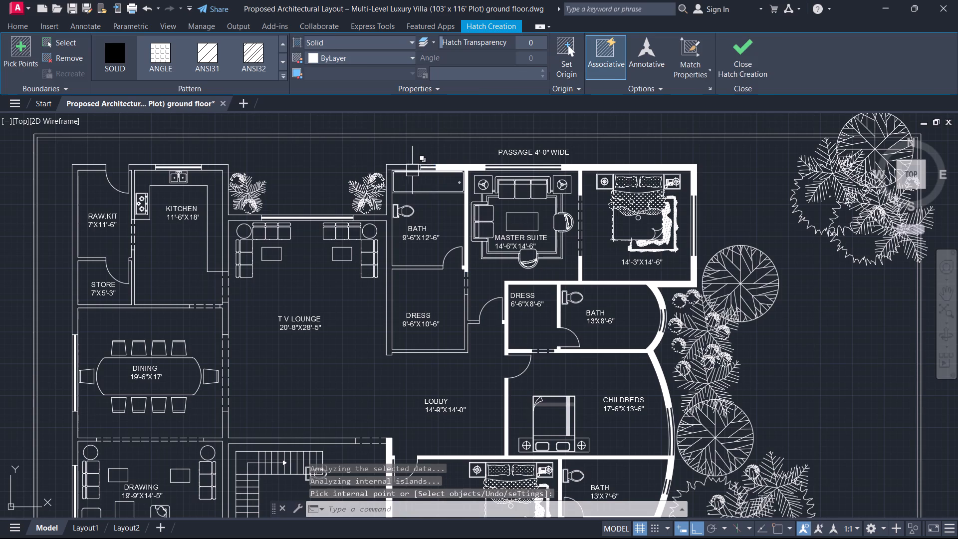
pyautogui.press('space')
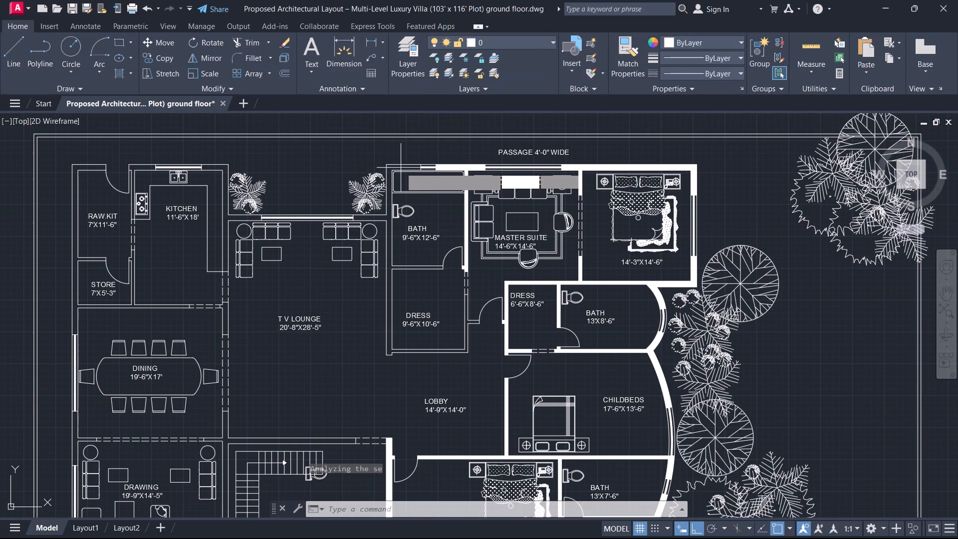
pyautogui.click(401, 168)
pyautogui.press('space')
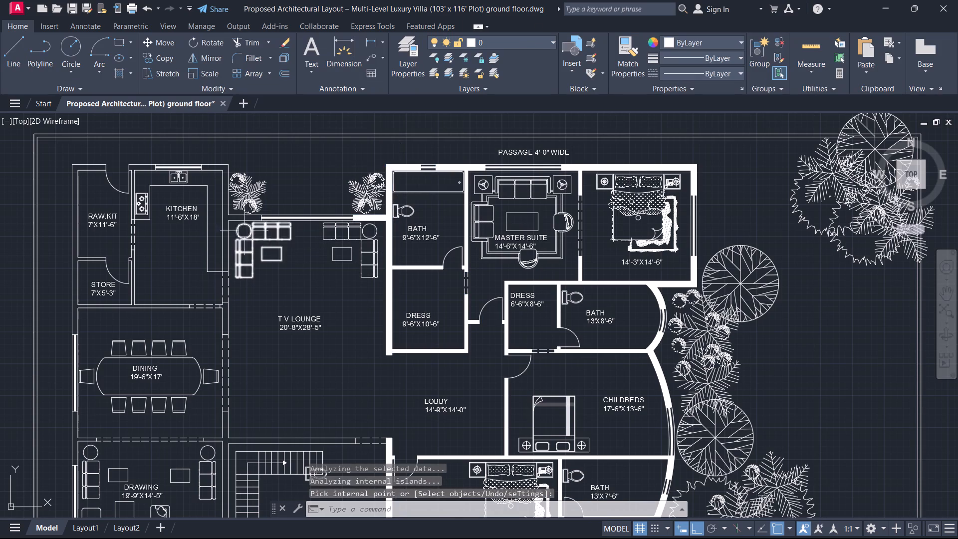
# Fill the wall joining the T V Lounge and Kitchen, and the remaining Kitchen, Raw Kit and Store walls, with solid hatch.
pyautogui.press('space')
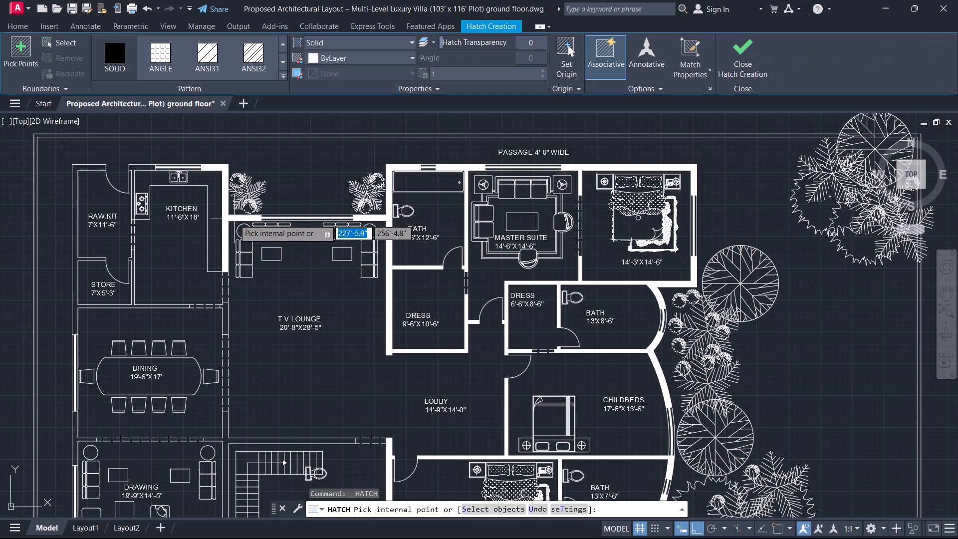
pyautogui.click(234, 219)
pyautogui.press('space')
pyautogui.press('space')
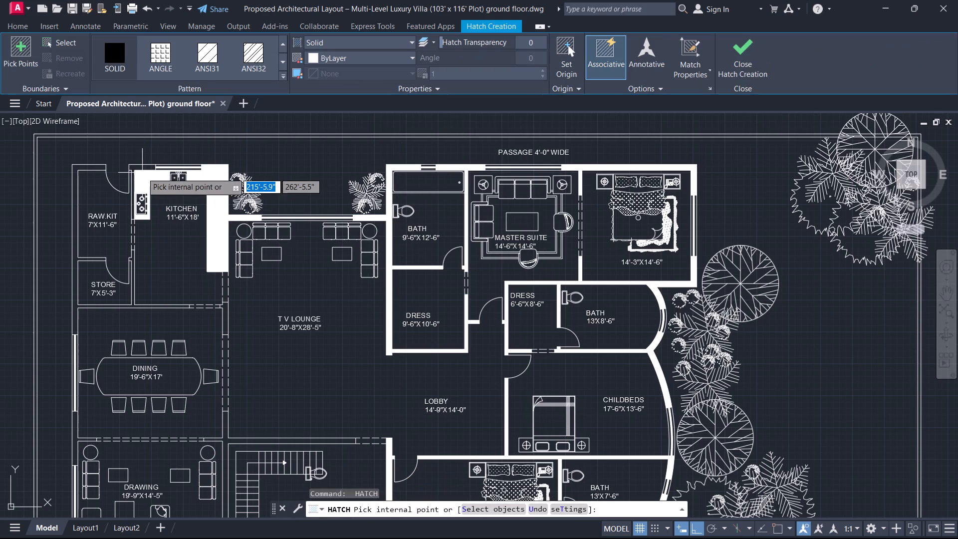
pyautogui.click(141, 168)
pyautogui.press('space')
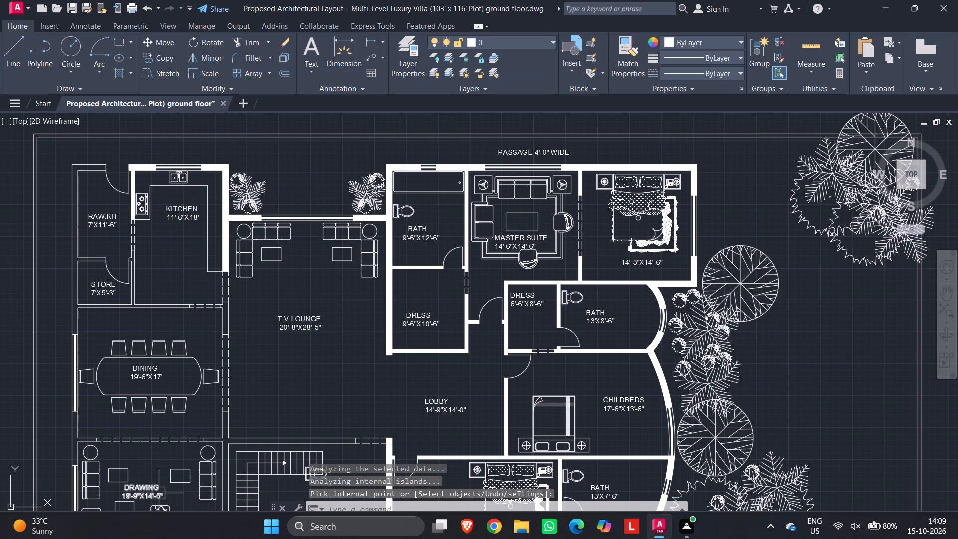
pyautogui.press('space')
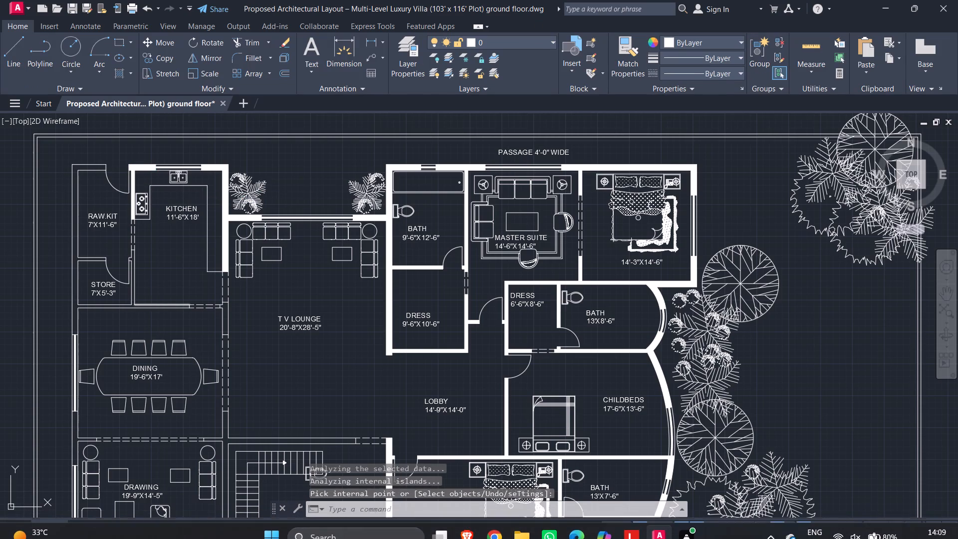
pyautogui.click(132, 299)
pyautogui.press('space')
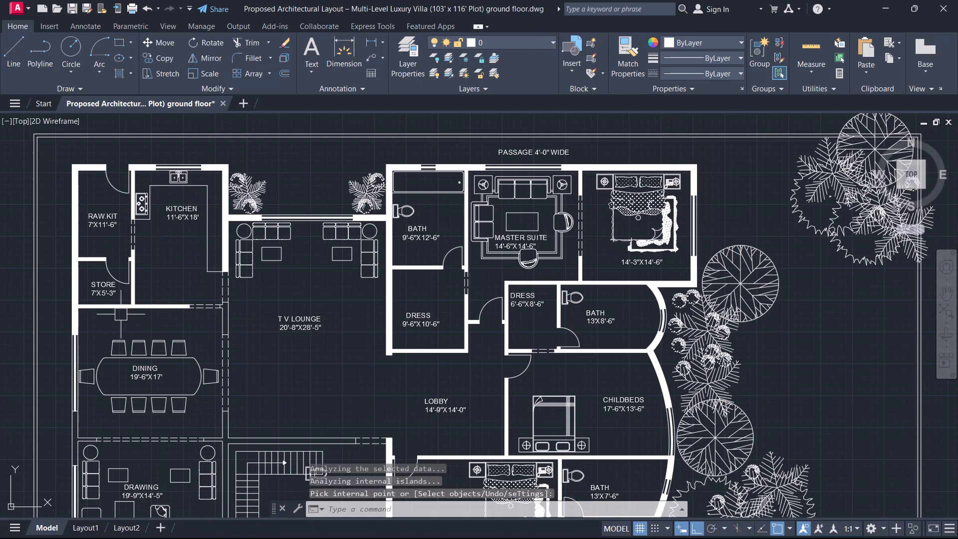
# Fill the outer wall junction between Dining and Drawing, and the wall junction beside the Reception stairs, with solid hatch.
pyautogui.moveTo(117, 422); pyautogui.dragTo(291, 238, button='middle')
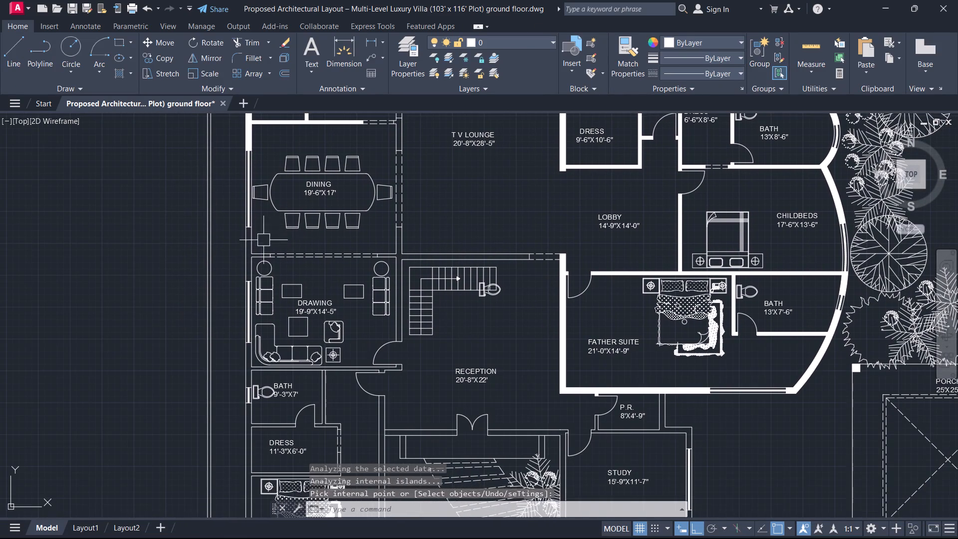
pyautogui.press('space')
pyautogui.click(250, 249)
pyautogui.press('space')
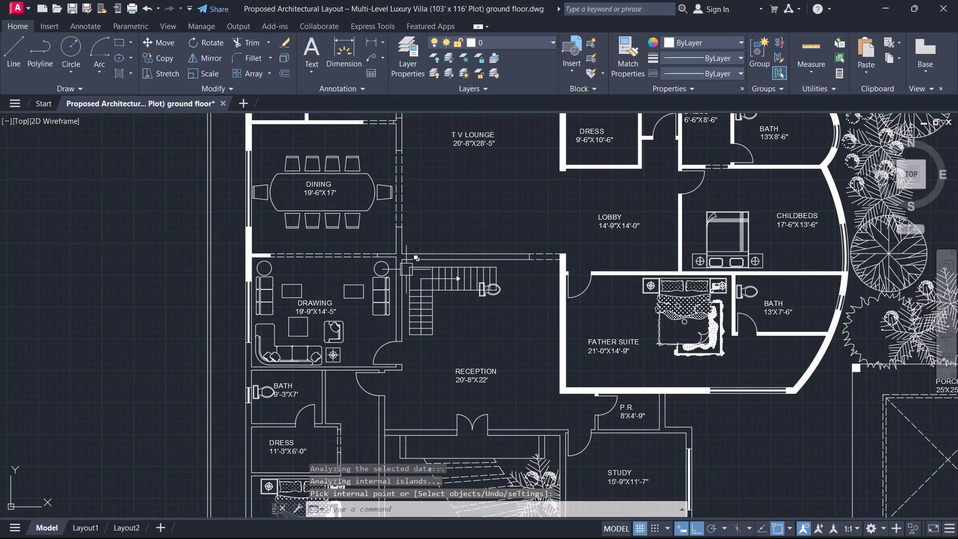
pyautogui.press('space')
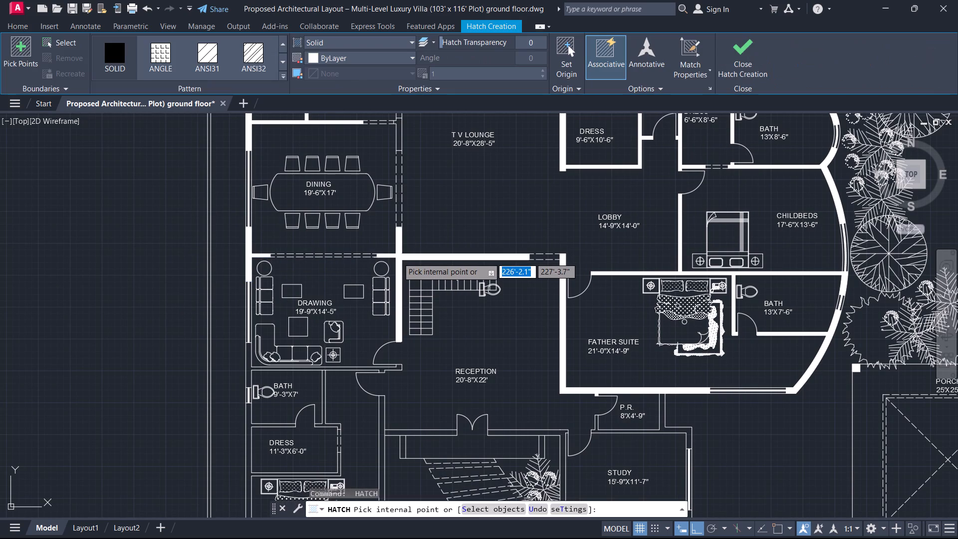
pyautogui.click(398, 258)
pyautogui.press('space')
# Fill the wall between the Drawing room and the 9'-3"X7' Bath, including its outer wall segment, with solid hatch.
pyautogui.moveTo(342, 355); pyautogui.dragTo(424, 298, button='middle')
pyautogui.scroll(1, 337, 321)
pyautogui.press('space')
pyautogui.click(328, 303)
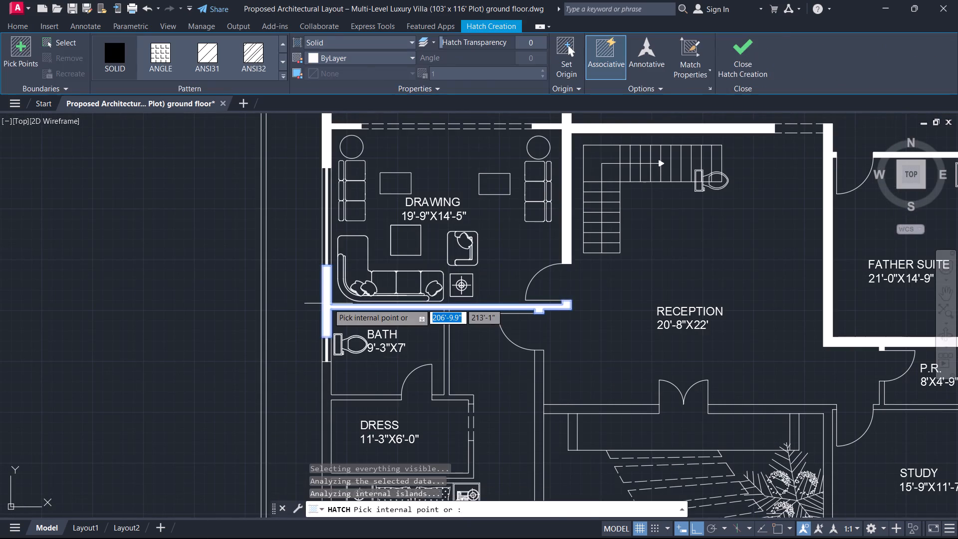
pyautogui.press('space')
pyautogui.scroll(-2, 334, 315)
pyautogui.moveTo(359, 354); pyautogui.dragTo(414, 235, button='middle')
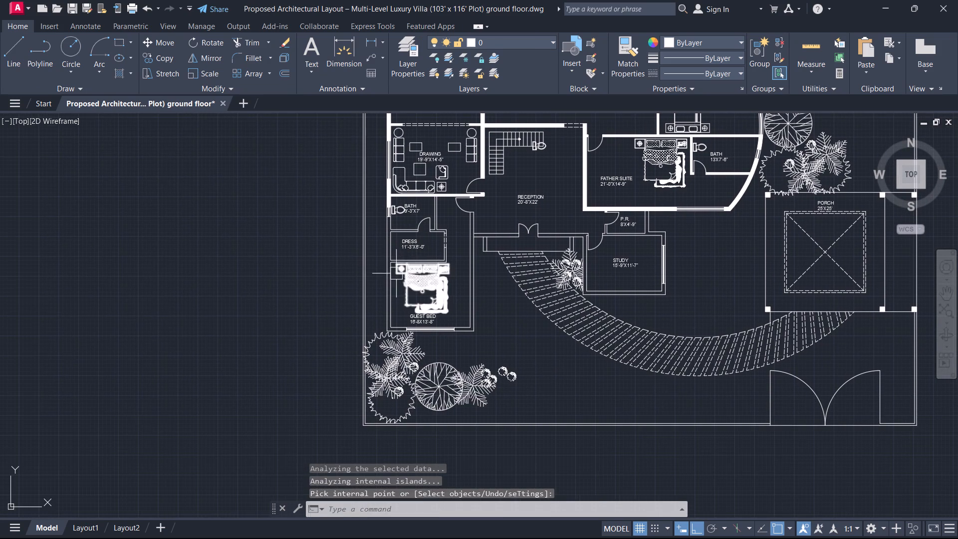
# Fill the remaining walls of the 9'-3"X7' Bath, the 11'-3"X6'-0" Dress and the Guest Bed with solid hatch.
pyautogui.press('space')
pyautogui.click(388, 226)
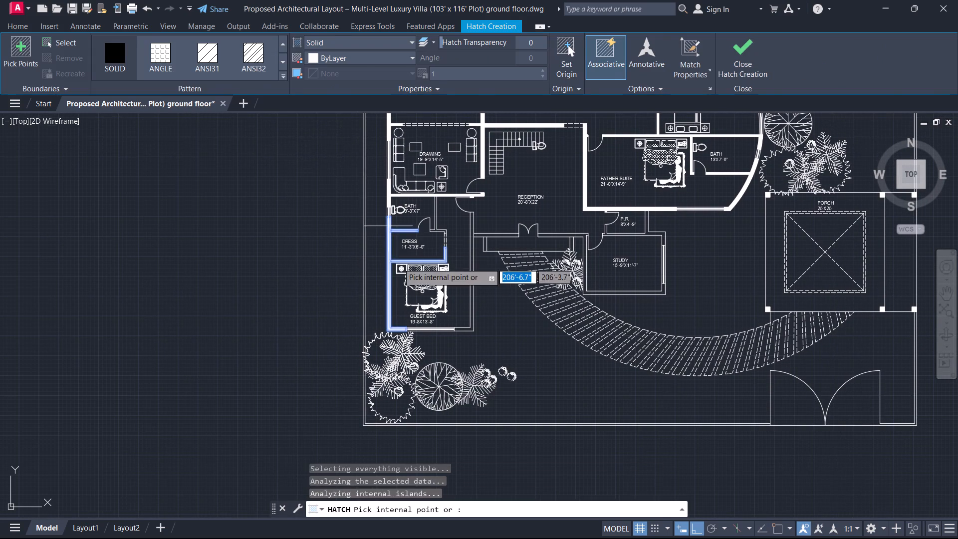
pyautogui.press('space')
pyautogui.press('space')
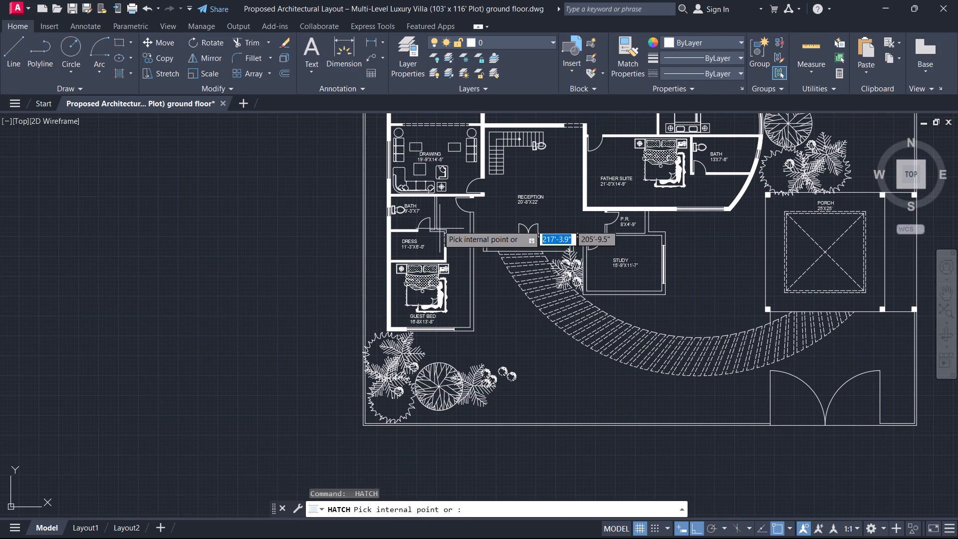
pyautogui.click(436, 218)
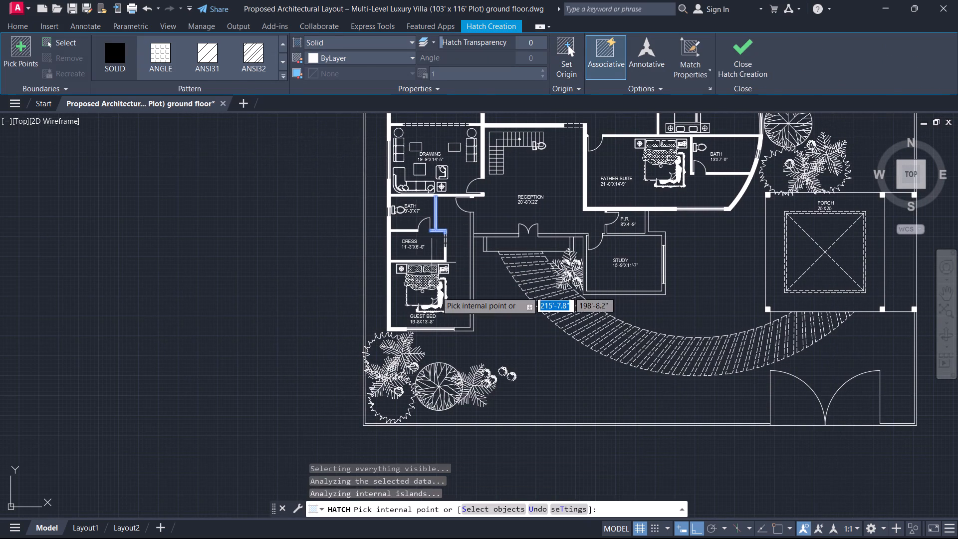
pyautogui.press('space')
pyautogui.press('space')
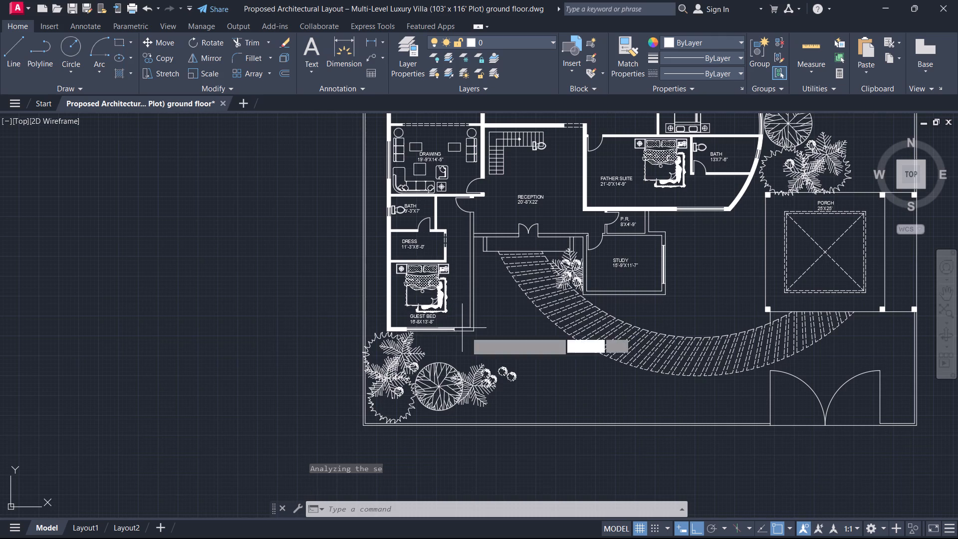
pyautogui.click(464, 329)
pyautogui.press('space')
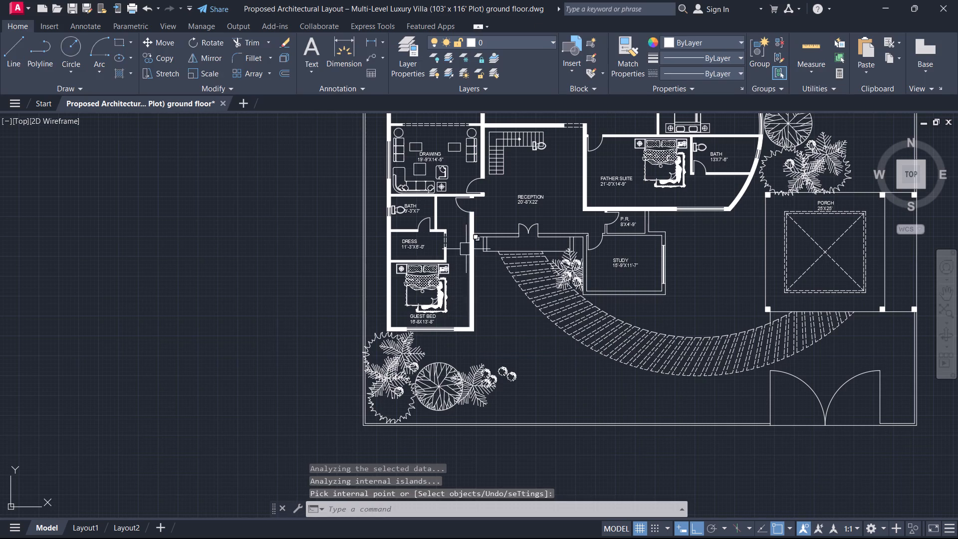
# Fill the Reception front wall between the Guest Bed and the entrance double door, plus its short entrance stub wall, with solid hatch.
pyautogui.scroll(2, 485, 236)
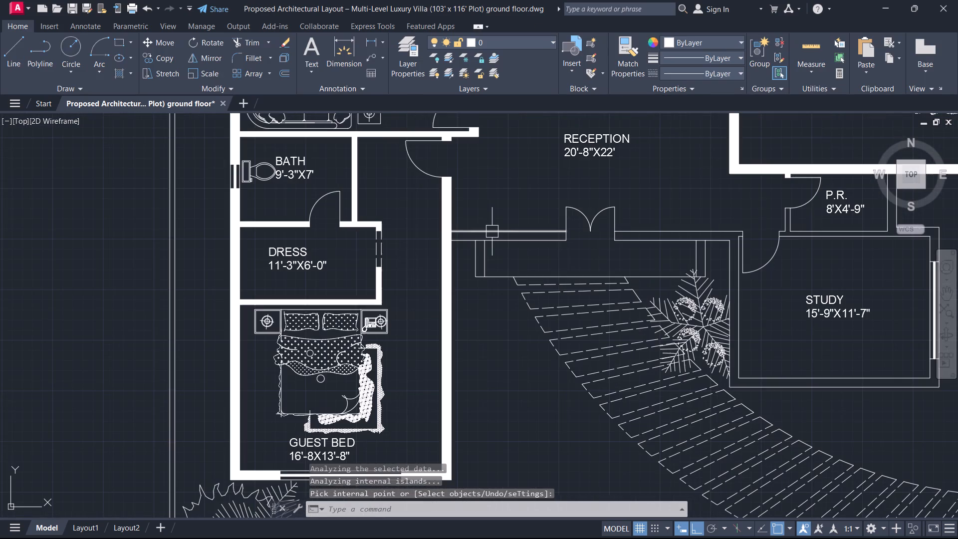
pyautogui.press('space')
pyautogui.click(487, 233)
pyautogui.press('space')
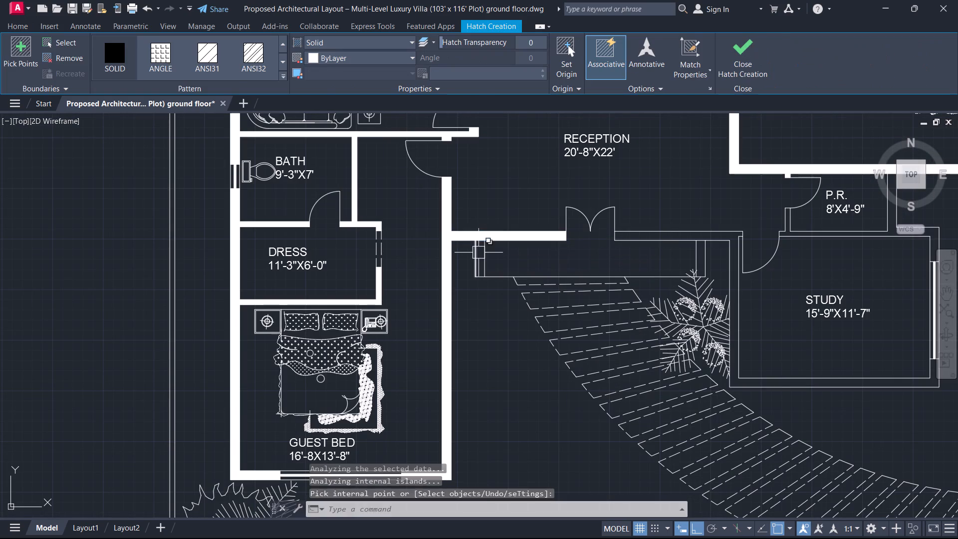
pyautogui.press('space')
pyautogui.click(479, 256)
pyautogui.press('space')
# Fill the front wall from the entrance door around the Study, and the short entrance stub wall beside the Study, with solid hatch.
pyautogui.scroll(-1, 563, 262)
pyautogui.moveTo(563, 262); pyautogui.dragTo(479, 268, button='middle')
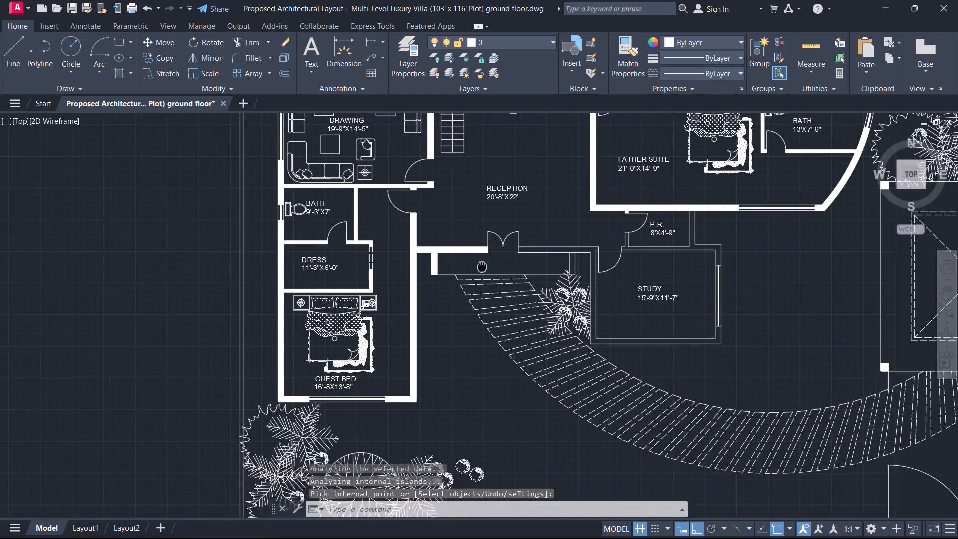
pyautogui.moveTo(479, 268); pyautogui.dragTo(403, 281, button='middle')
pyautogui.press('space')
pyautogui.scroll(2, 509, 273)
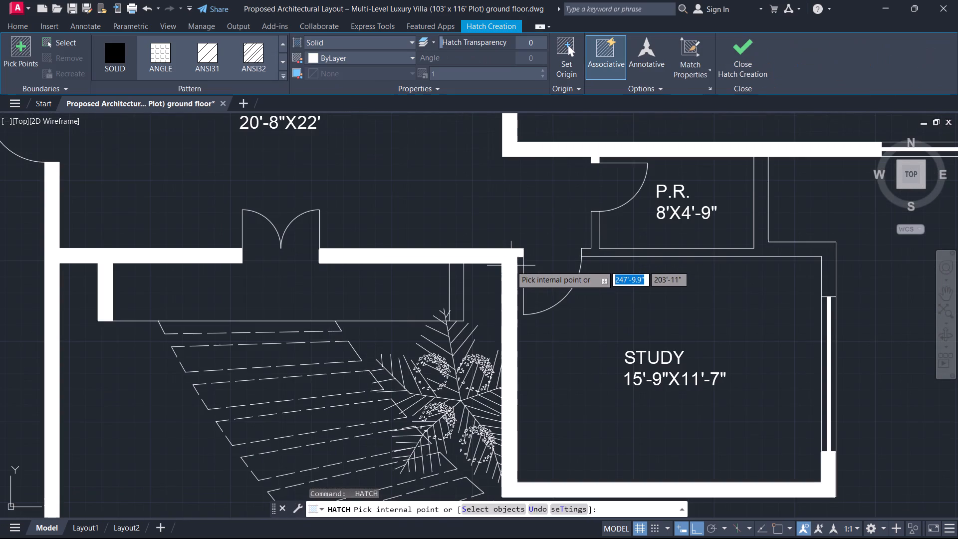
pyautogui.click(511, 266)
pyautogui.press('space')
pyautogui.press('space')
pyautogui.click(457, 287)
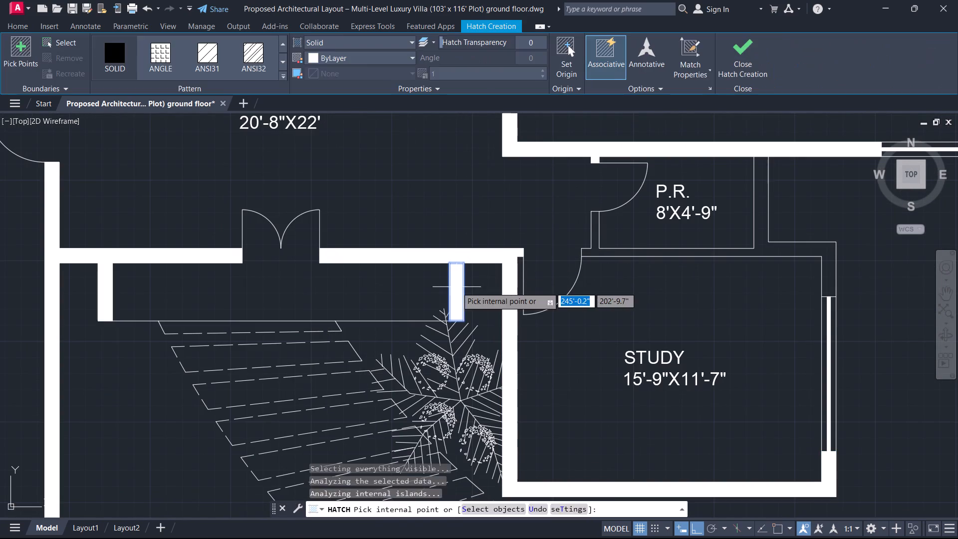
pyautogui.press('space')
# Fill the connected walls around the P.R. and along the Study's shared side with solid hatch.
pyautogui.scroll(-1, 568, 292)
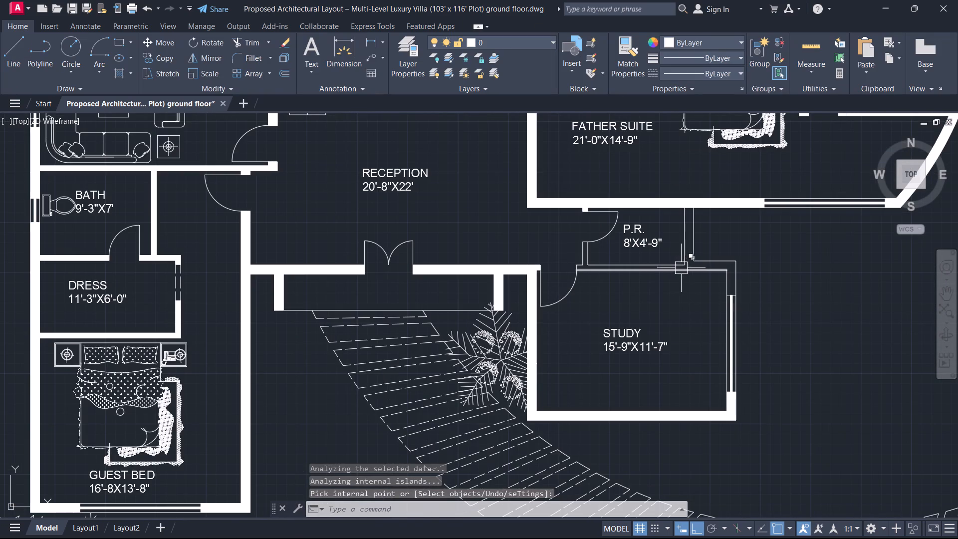
pyautogui.press('space')
pyautogui.click(694, 264)
pyautogui.press('space')
# Examine the ground floor plan room by room for any walls left unfilled.
pyautogui.scroll(-1, 670, 278)
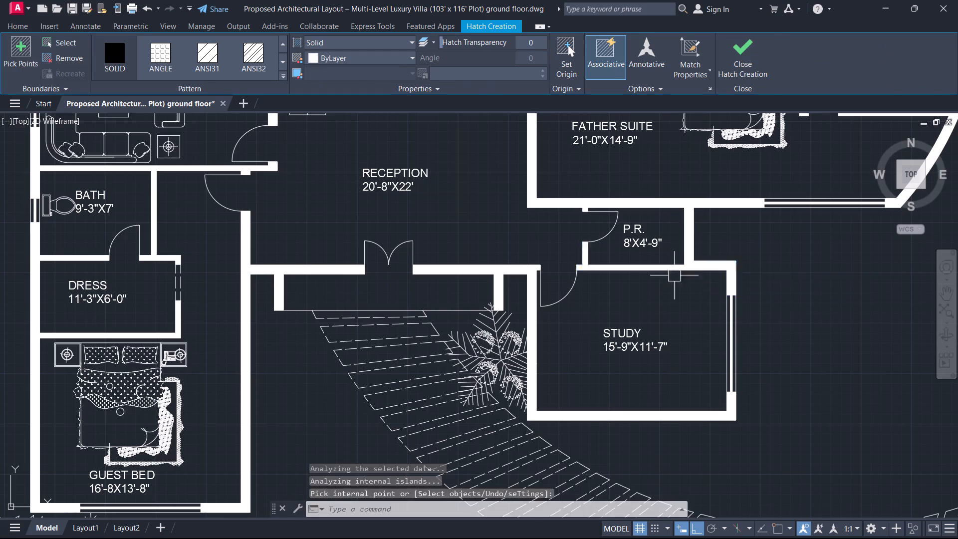
pyautogui.scroll(-2, 670, 278)
pyautogui.moveTo(552, 260); pyautogui.dragTo(567, 385, button='middle')
pyautogui.scroll(2, 565, 269)
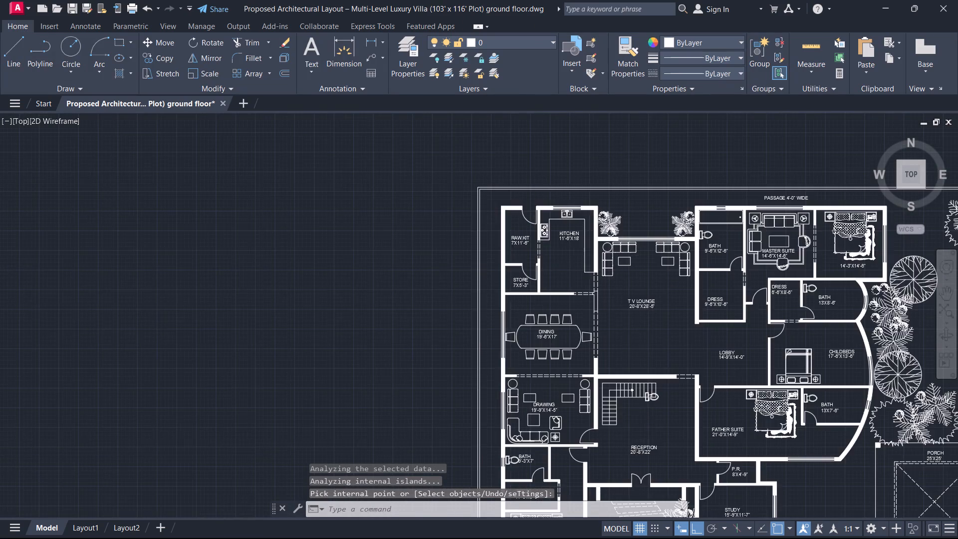
pyautogui.moveTo(670, 298); pyautogui.dragTo(374, 300, button='middle')
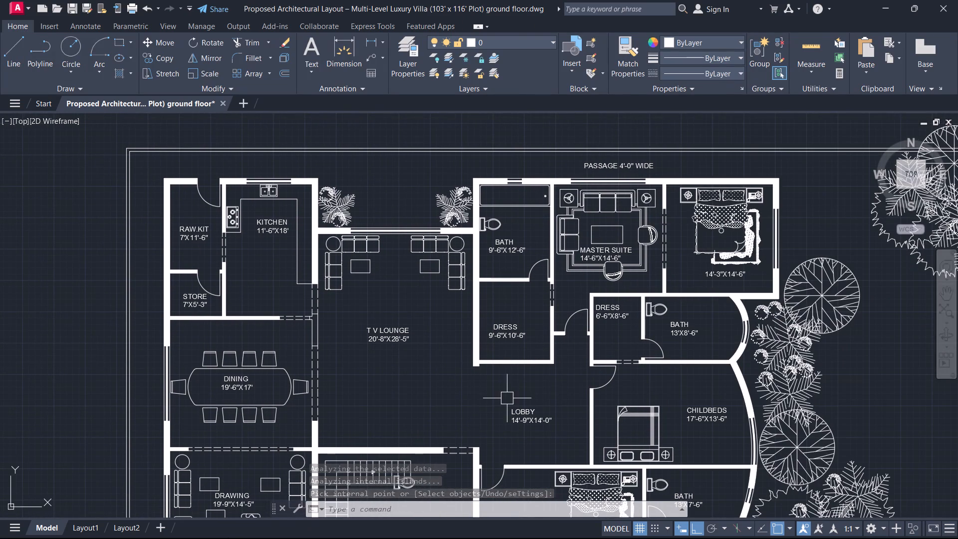
pyautogui.moveTo(507, 398); pyautogui.dragTo(513, 346, button='middle')
pyautogui.scroll(-1, 504, 398)
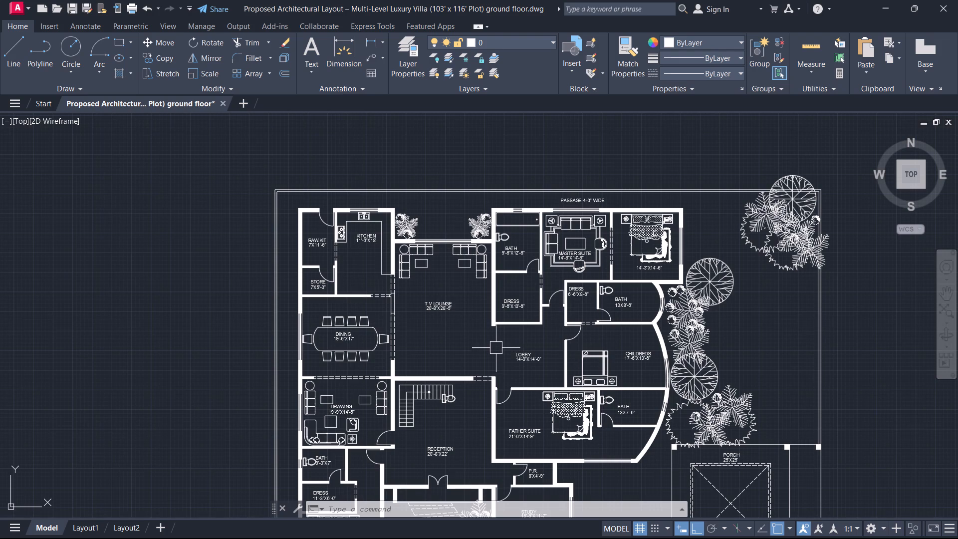
pyautogui.scroll(1, 484, 350)
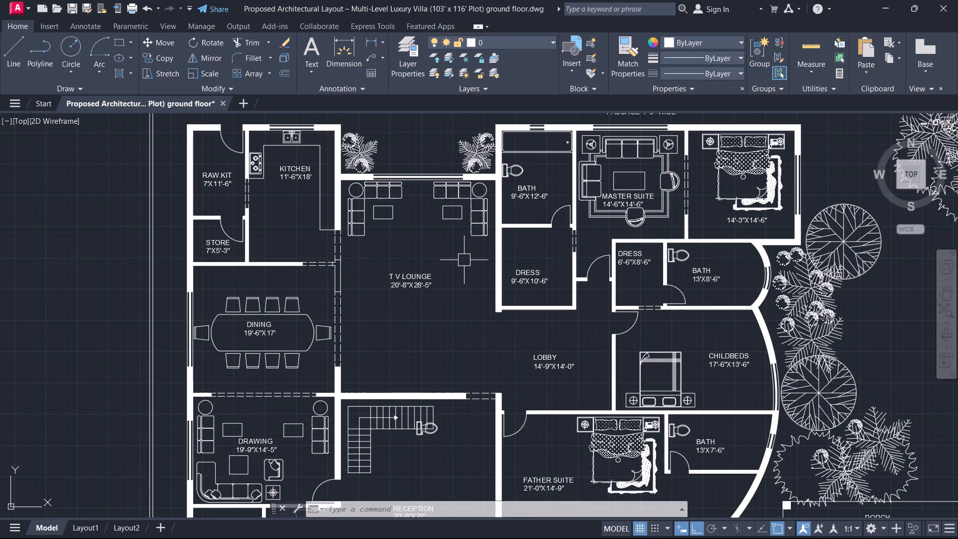
pyautogui.scroll(-1, 460, 261)
pyautogui.moveTo(509, 327); pyautogui.dragTo(477, 202, button='middle')
pyautogui.scroll(1, 509, 327)
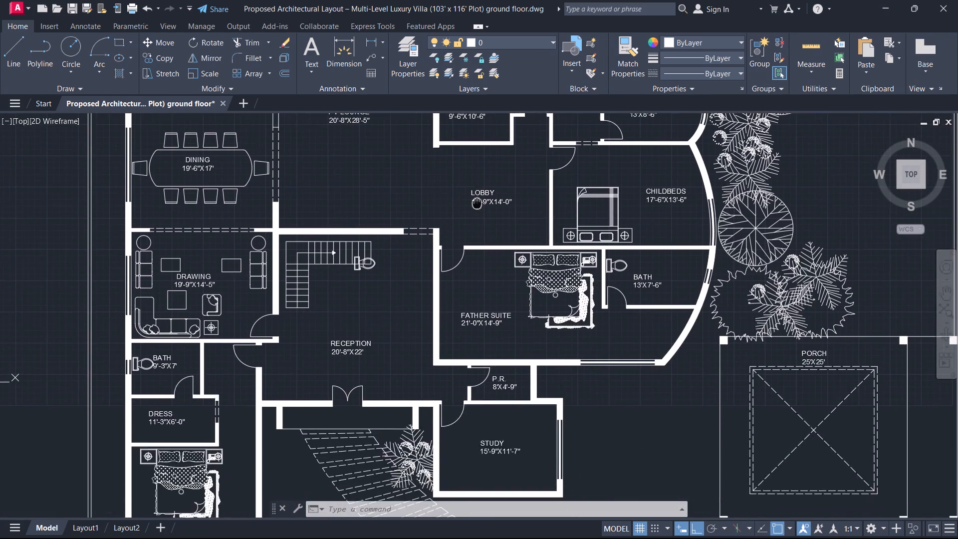
pyautogui.moveTo(477, 202); pyautogui.dragTo(477, 202, button='middle')
# Add the multiline text label MAIN GATE below the plot's main gate with a text height of 8".
pyautogui.scroll(-2, 477, 202)
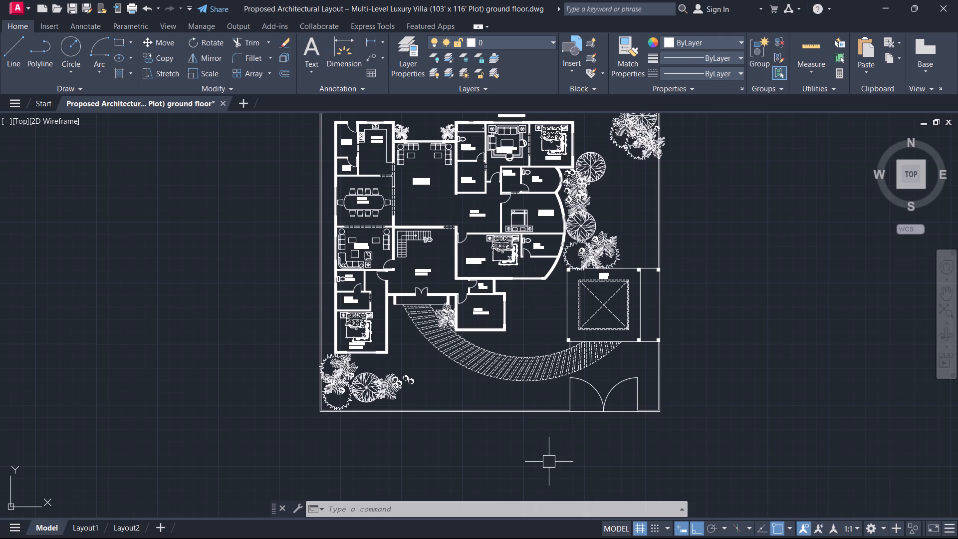
pyautogui.write('T')
pyautogui.press('space')
pyautogui.click(561, 428)
pyautogui.click(693, 459)
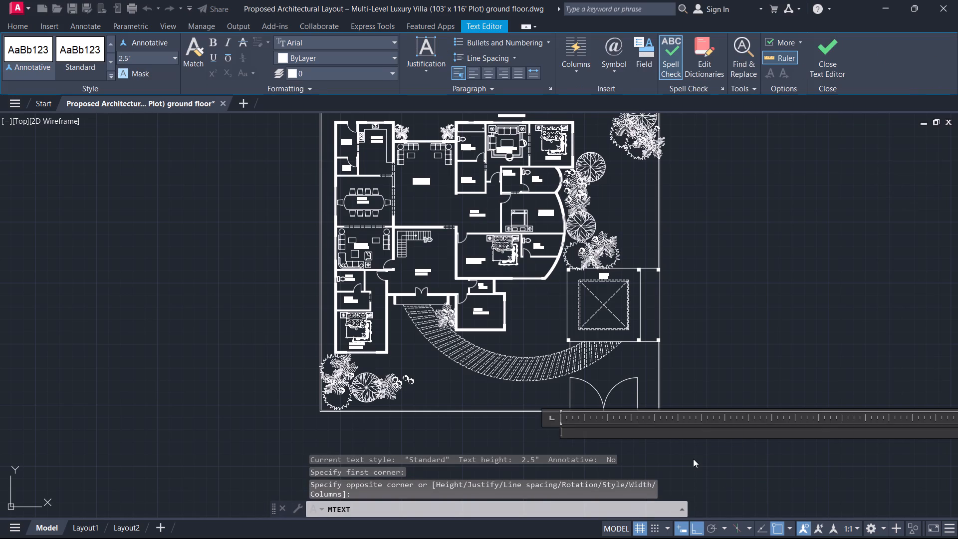
pyautogui.write('MA')
pyautogui.write('IN GATE')
pyautogui.moveTo(658, 435); pyautogui.dragTo(488, 435)
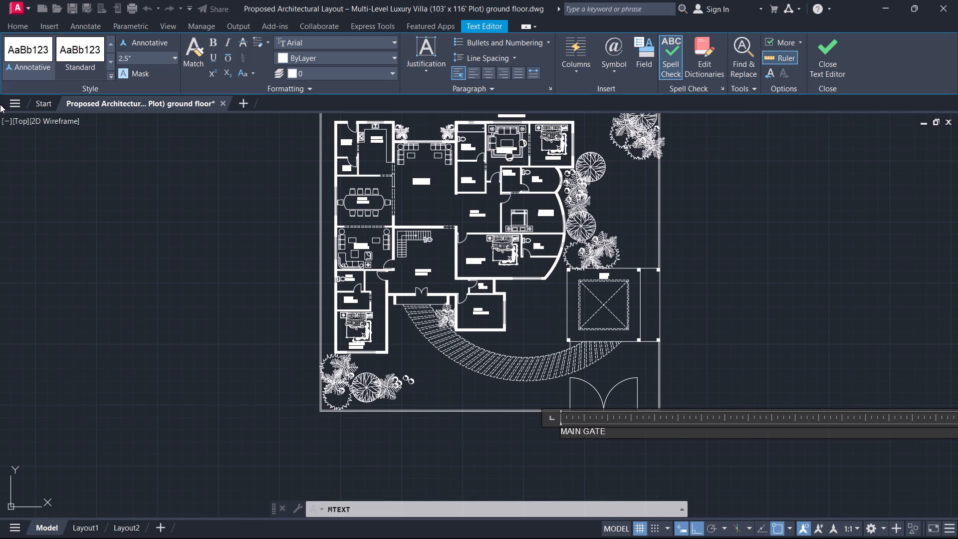
pyautogui.click(133, 59)
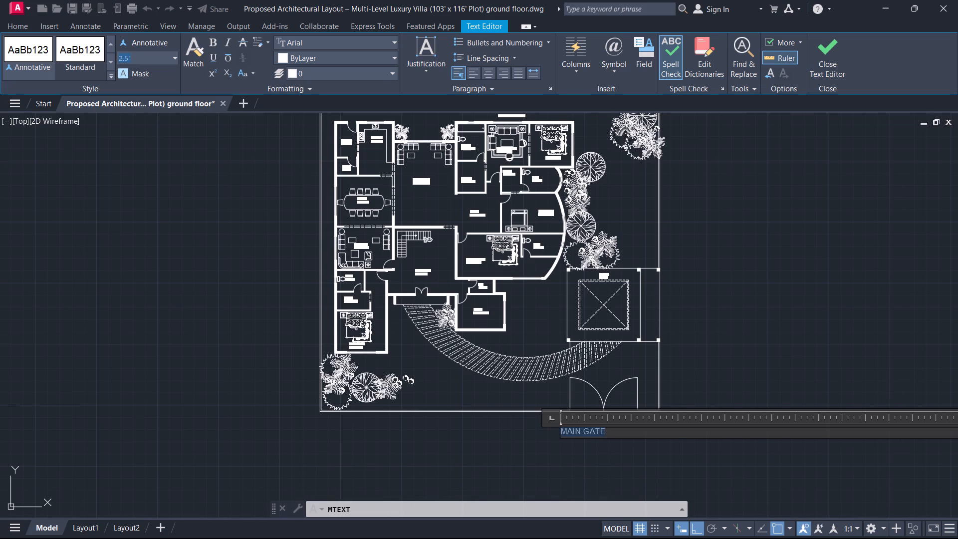
pyautogui.press('8')
pyautogui.press('Return')
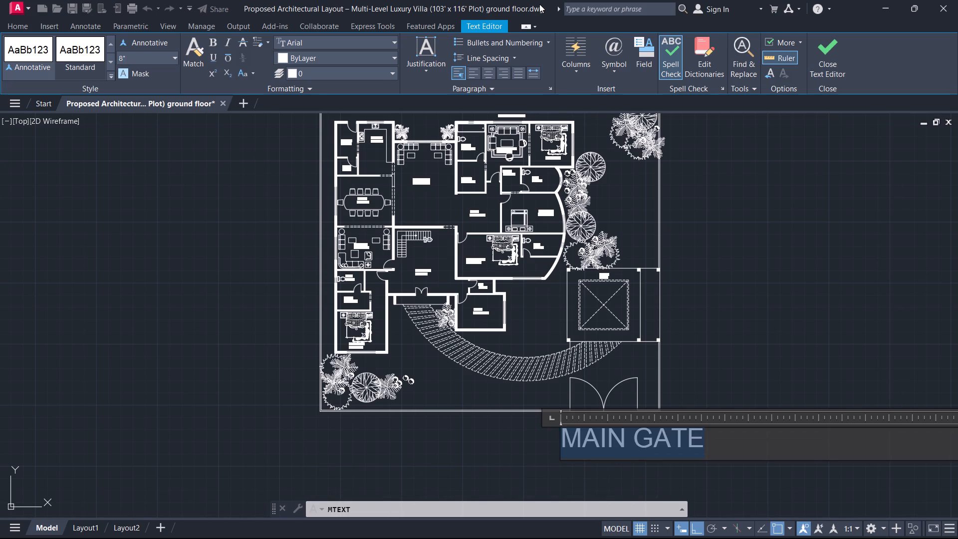
pyautogui.click(826, 51)
# Move the MAIN GATE label horizontally east until it sits beneath the gate's double leaves.
pyautogui.scroll(3, 648, 371)
pyautogui.moveTo(596, 418); pyautogui.dragTo(787, 198, button='middle')
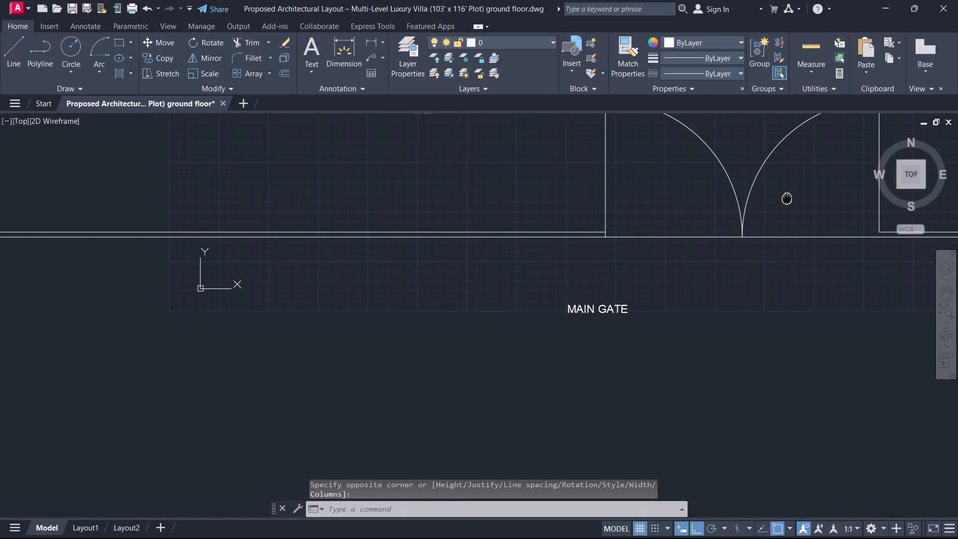
pyautogui.moveTo(787, 198); pyautogui.dragTo(789, 197, button='middle')
pyautogui.click(670, 322)
pyautogui.click(606, 300)
pyautogui.press(',')
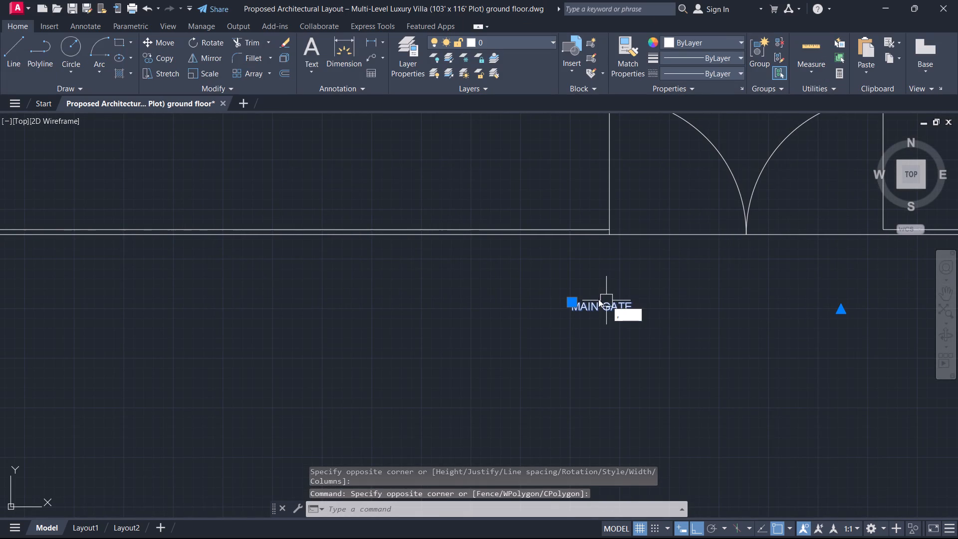
pyautogui.press('Escape')
pyautogui.click(614, 304)
pyautogui.write('M')
pyautogui.press('space')
pyautogui.click(580, 322)
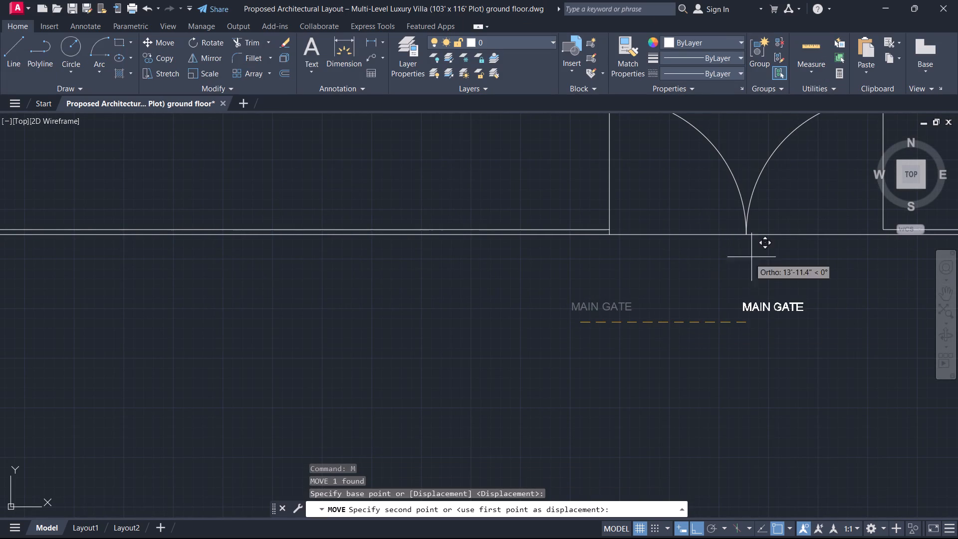
pyautogui.click(743, 243)
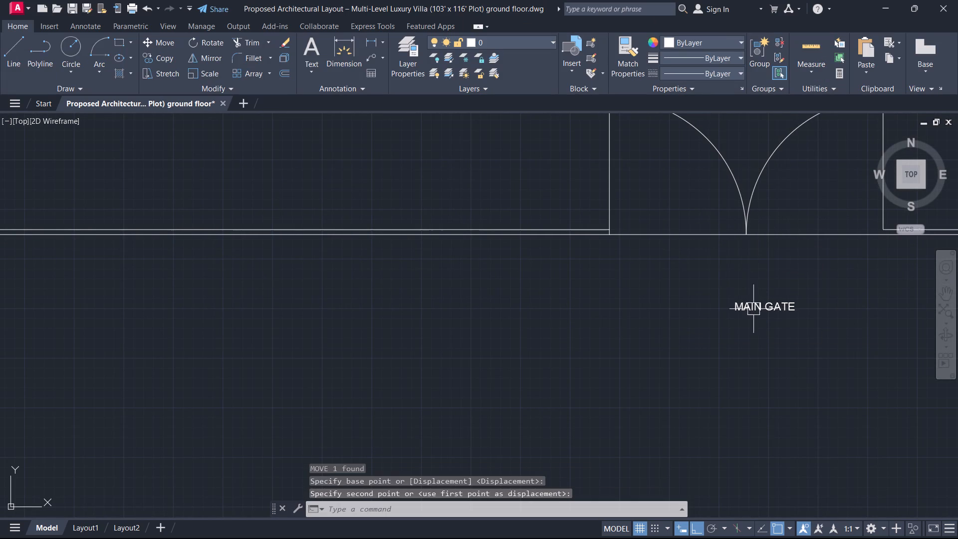
# Move the MAIN GATE label slightly west to centre it under the meeting point of the gate leaves.
pyautogui.moveTo(767, 344); pyautogui.dragTo(752, 338)
pyautogui.click(699, 262)
pyautogui.press('m')
pyautogui.press('space')
pyautogui.moveTo(720, 268); pyautogui.dragTo(716, 268)
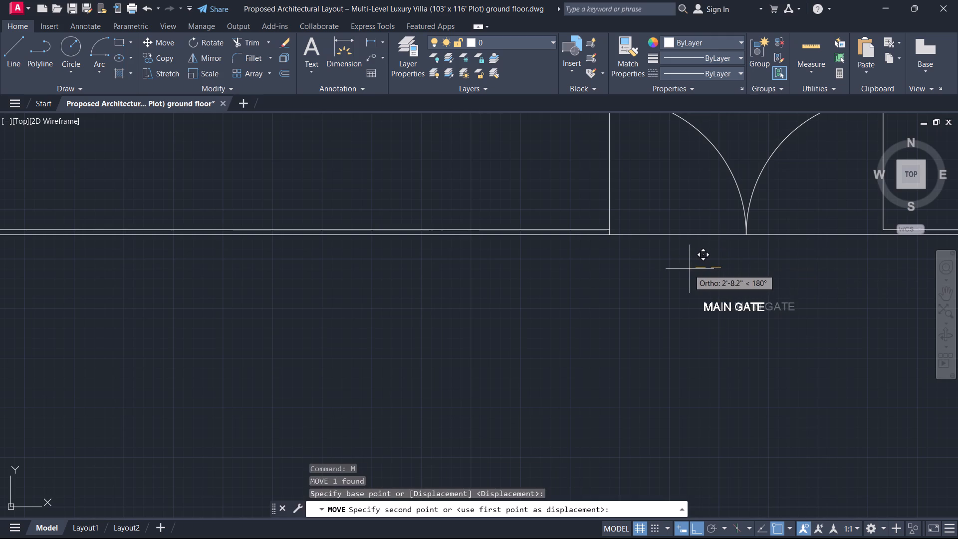
pyautogui.click(699, 270)
pyautogui.press('Escape')
# Move the MAIN GATE label straight up to just below the plot boundary line.
pyautogui.moveTo(749, 333); pyautogui.dragTo(739, 331)
pyautogui.click(700, 275)
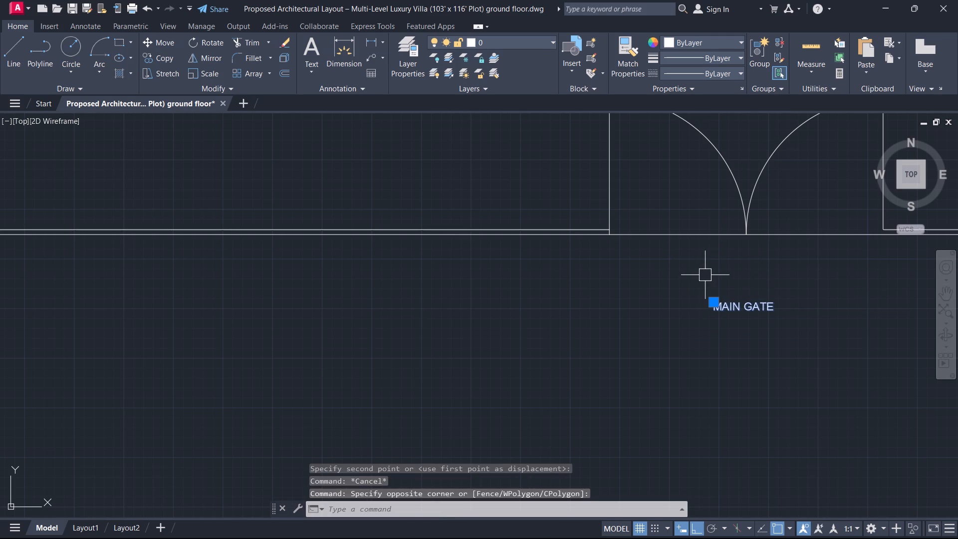
pyautogui.write('M')
pyautogui.press('space')
pyautogui.click(740, 304)
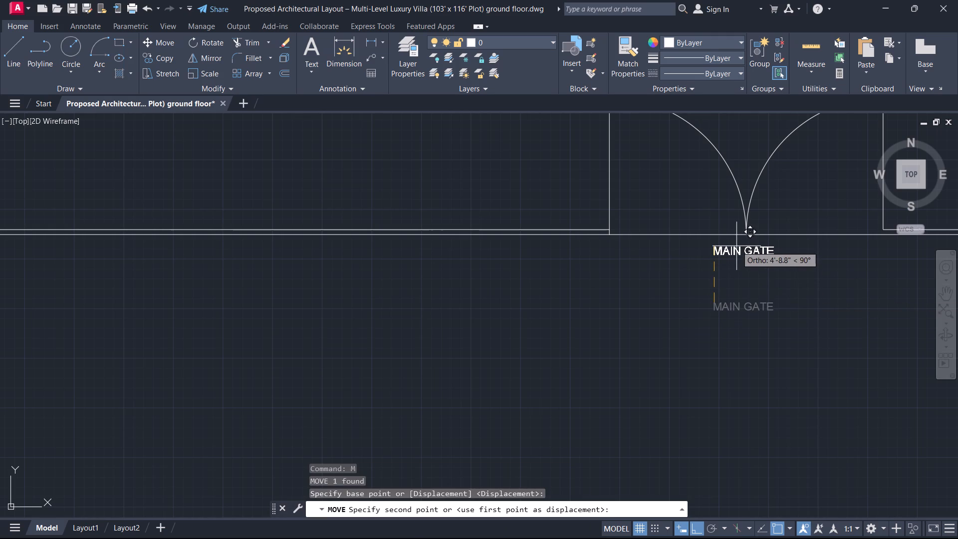
pyautogui.click(737, 241)
pyautogui.press('Escape')
# Add the multiline text LAWN in the open garden east of the curved child bedroom wall, north of the porch.
pyautogui.scroll(-2, 743, 284)
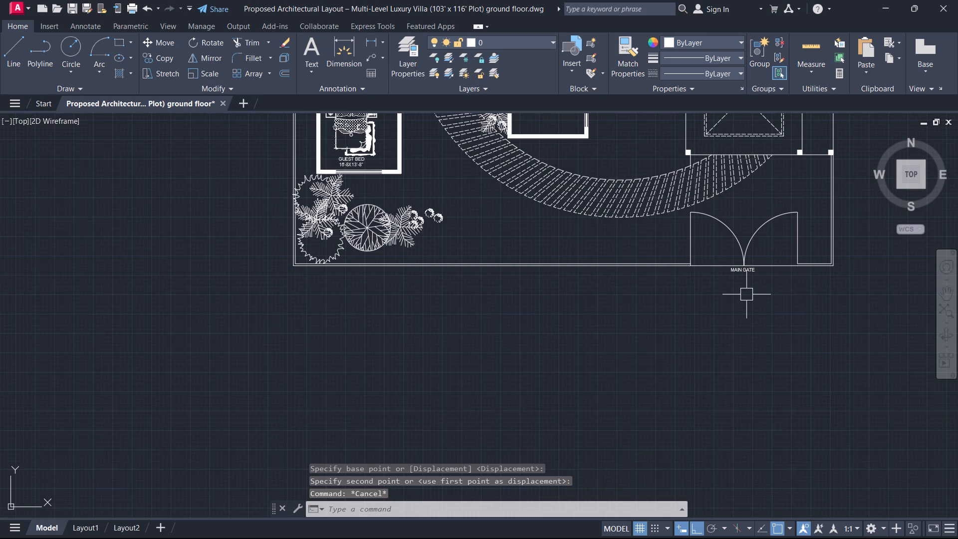
pyautogui.moveTo(571, 243); pyautogui.dragTo(555, 249, button='middle')
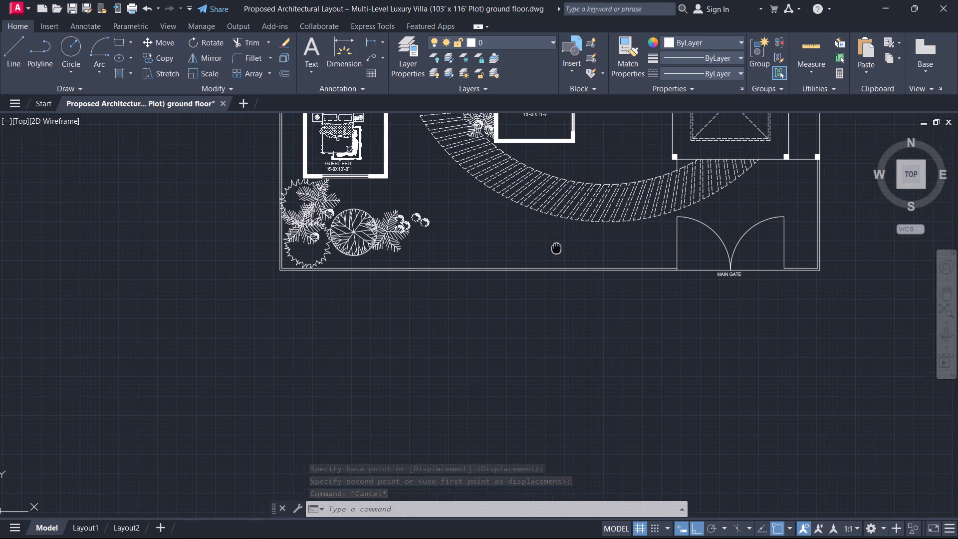
pyautogui.moveTo(555, 249); pyautogui.dragTo(427, 329, button='middle')
pyautogui.moveTo(619, 207); pyautogui.dragTo(603, 322, button='middle')
pyautogui.moveTo(600, 196); pyautogui.dragTo(598, 328, button='middle')
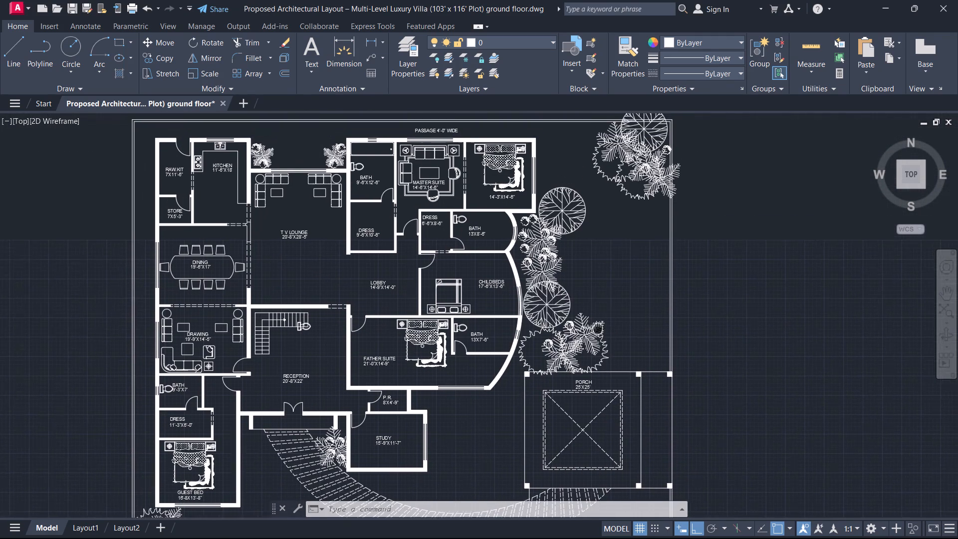
pyautogui.moveTo(598, 328); pyautogui.dragTo(597, 329, button='middle')
pyautogui.write('T')
pyautogui.press('space')
pyautogui.click(575, 275)
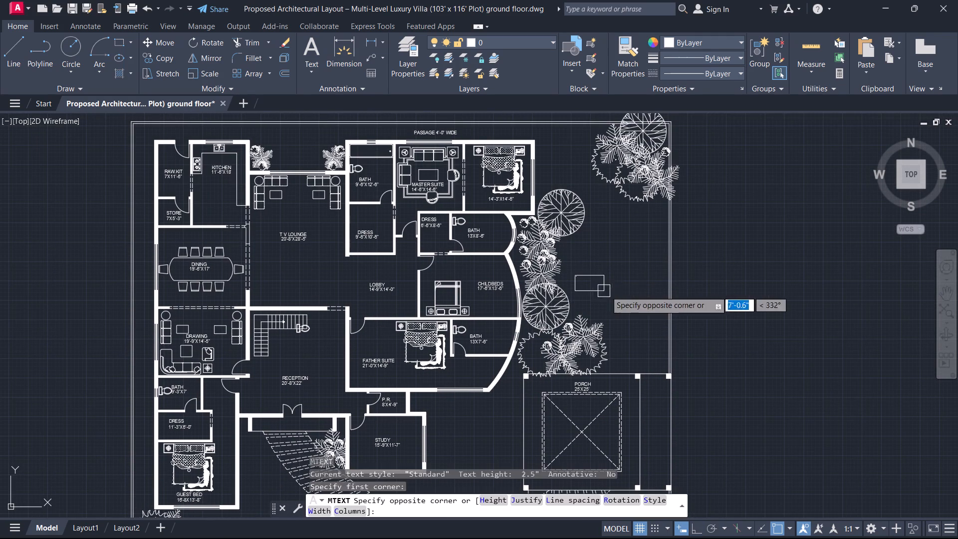
pyautogui.click(634, 289)
pyautogui.press('l')
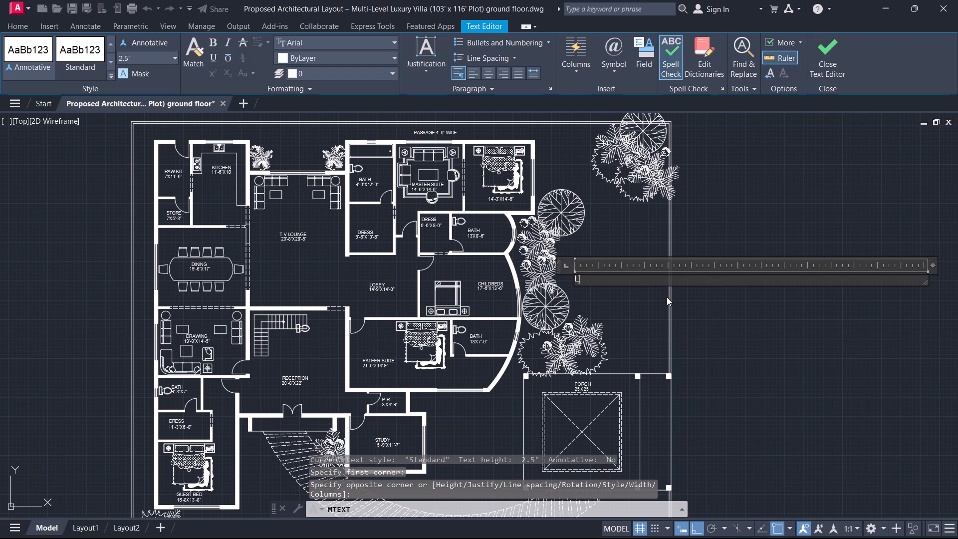
pyautogui.press('a')
pyautogui.write('WM')
pyautogui.press('BackSpace')
pyautogui.press('g')
pyautogui.press('Delete')
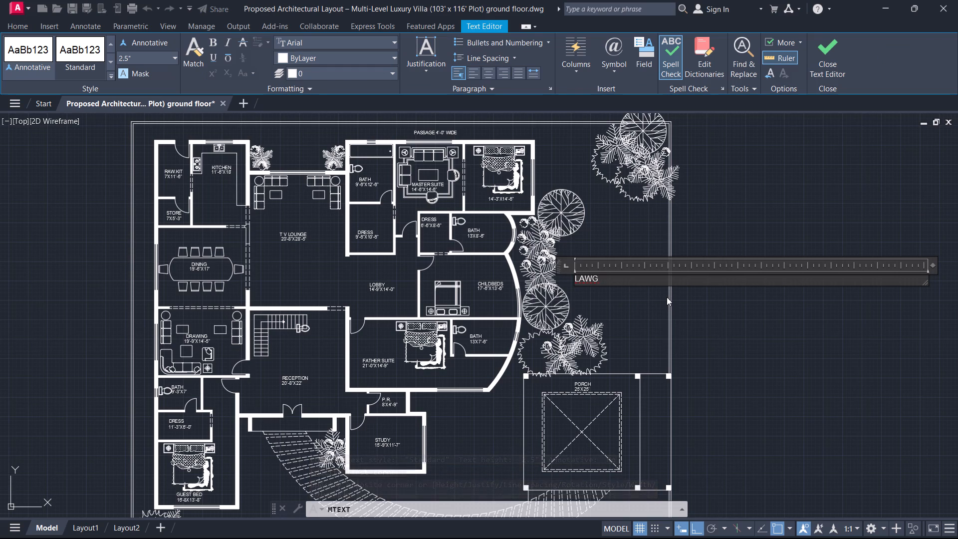
pyautogui.press('Delete')
pyautogui.press('BackSpace')
pyautogui.press('n')
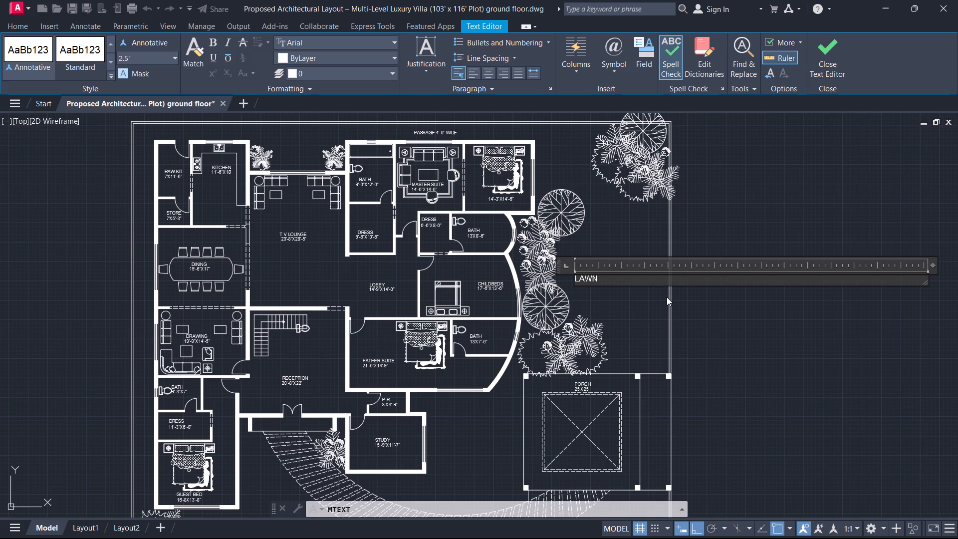
# Set the text height of the whole LAWN label to 8" and finish editing it.
pyautogui.hotkey('ctrl', 'a')
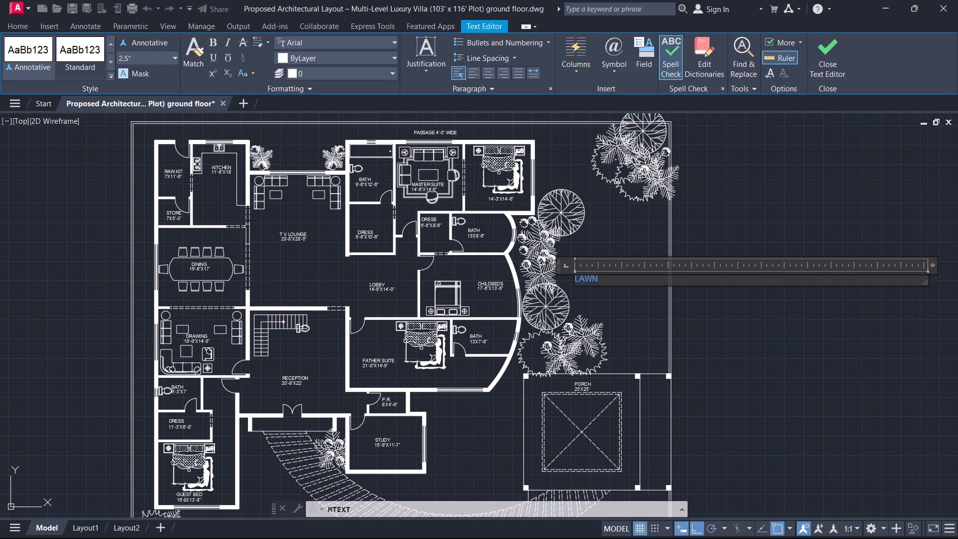
pyautogui.click(164, 57)
pyautogui.press('8')
pyautogui.press('Return')
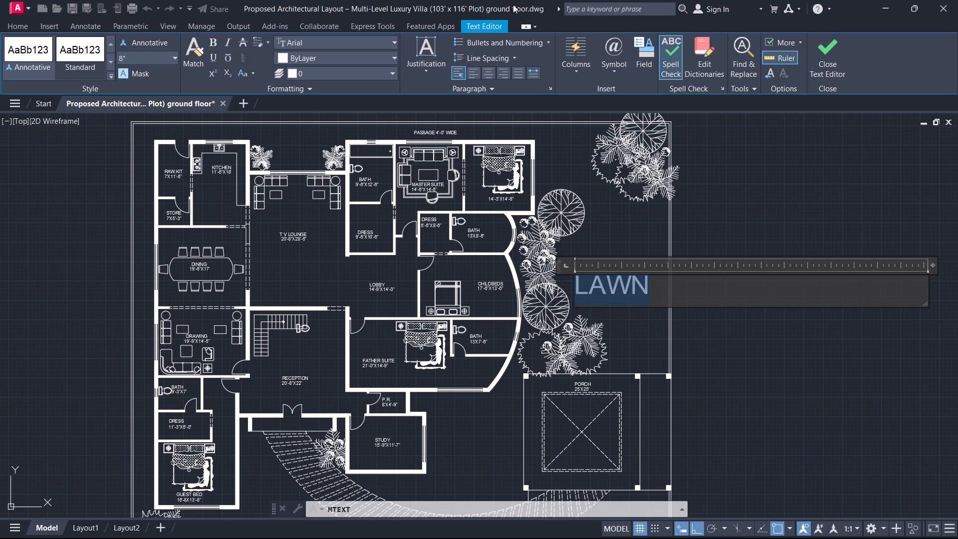
pyautogui.click(832, 60)
# Move the LAWN label slightly east, away from the planting beside the curved wall.
pyautogui.scroll(1, 545, 311)
pyautogui.scroll(1, 579, 286)
pyautogui.moveTo(607, 271); pyautogui.dragTo(690, 251, button='middle')
pyautogui.scroll(-2, 607, 271)
pyautogui.click(722, 247)
pyautogui.click(710, 233)
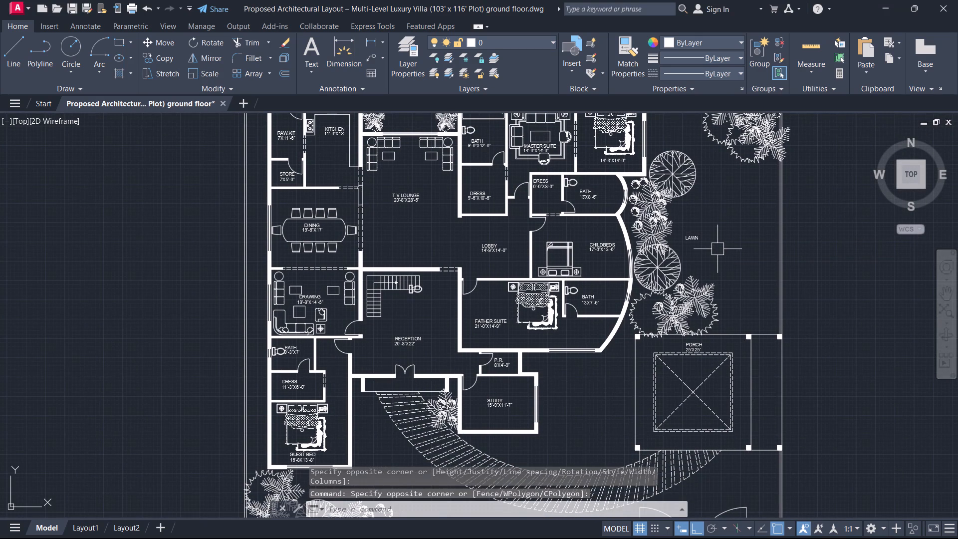
pyautogui.moveTo(717, 250); pyautogui.dragTo(708, 245)
pyautogui.click(691, 233)
pyautogui.press('m')
pyautogui.press('space')
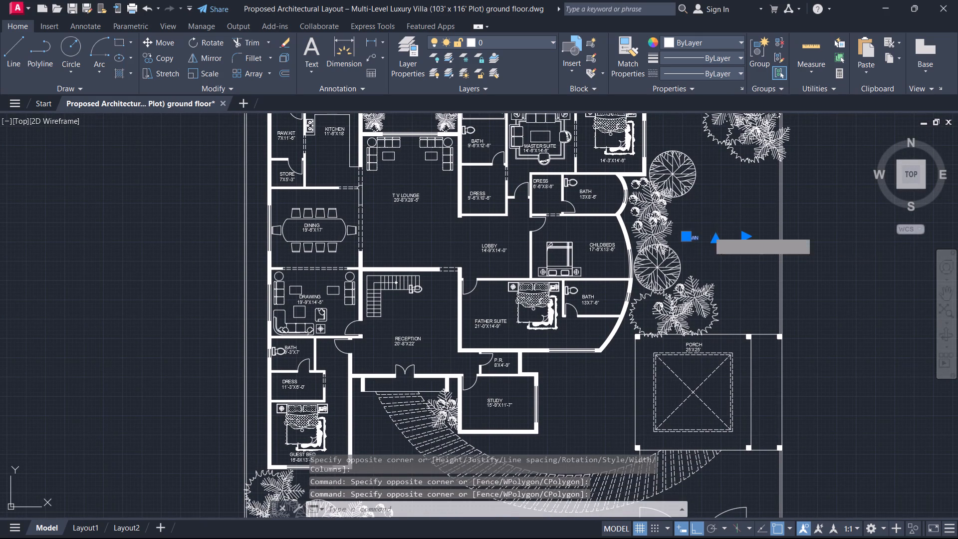
pyautogui.click(701, 233)
pyautogui.click(708, 233)
# Copy the LAWN label, with Ortho off, to the southwest garden just southeast of the guest bedroom, above the small shrubs.
pyautogui.click(716, 239)
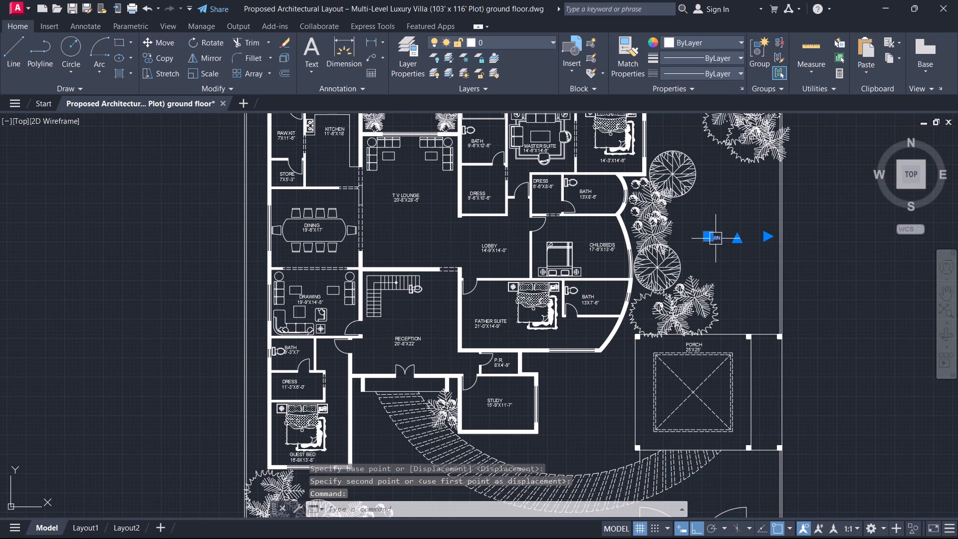
pyautogui.press('c')
pyautogui.press('o')
pyautogui.press('space')
pyautogui.click(716, 245)
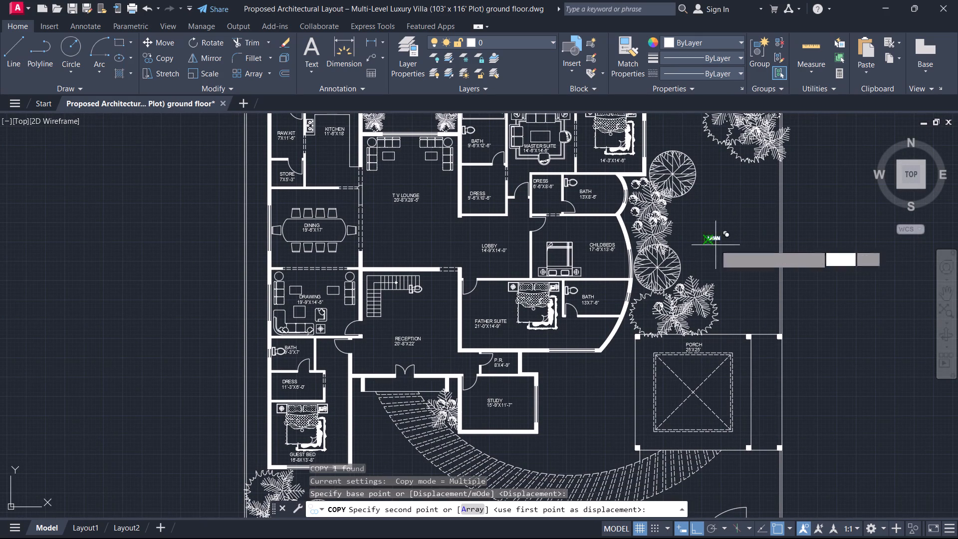
pyautogui.moveTo(543, 477); pyautogui.dragTo(674, 338, button='middle')
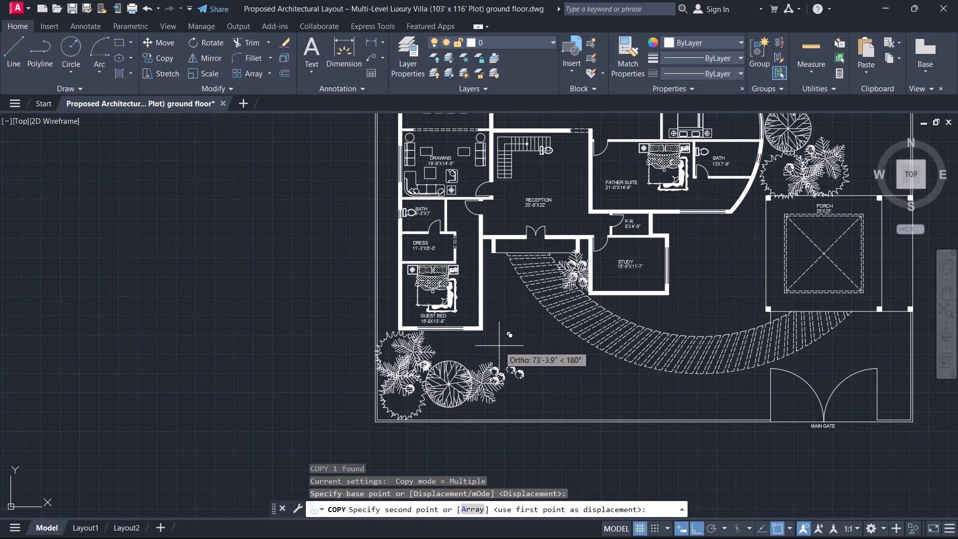
pyautogui.press('F8')
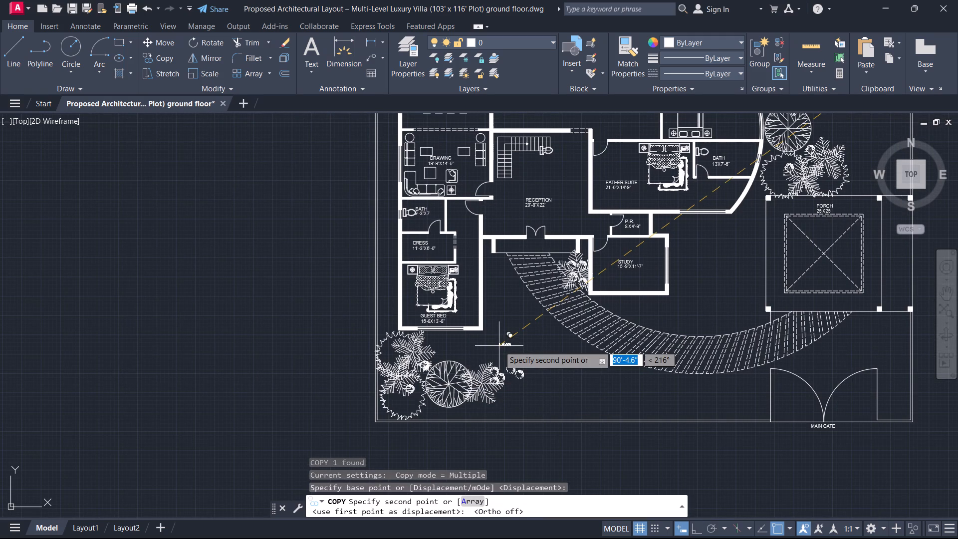
pyautogui.scroll(1, 515, 345)
pyautogui.click(494, 349)
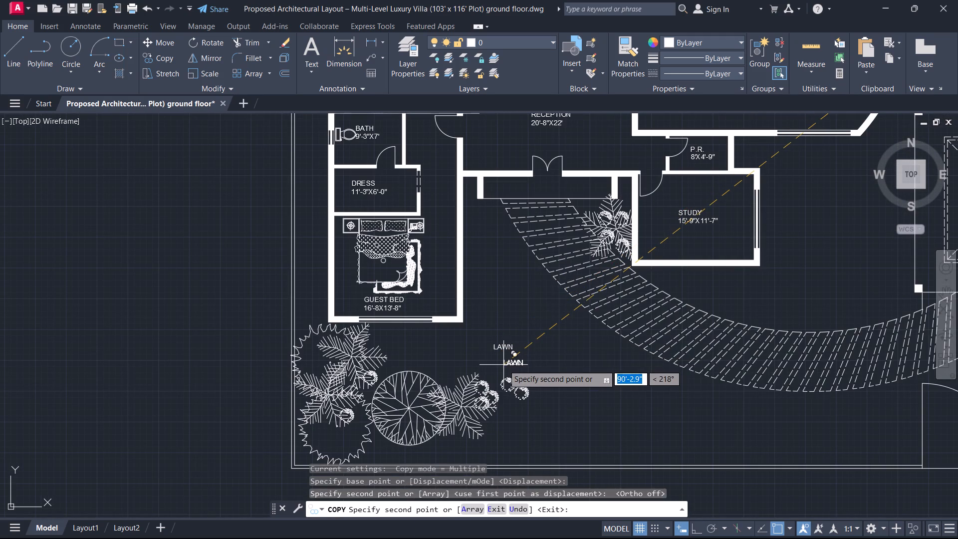
pyautogui.rightClick(519, 355)
pyautogui.click(579, 378)
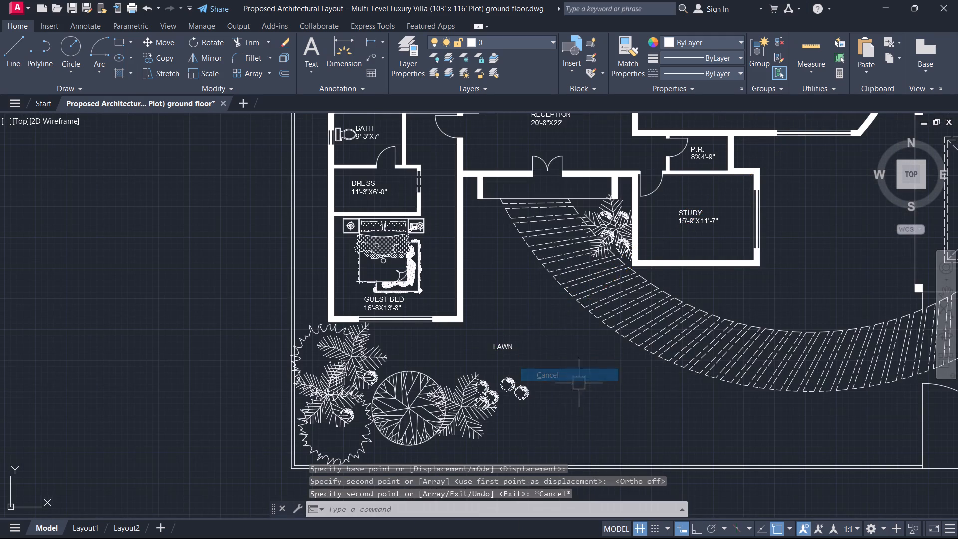
# Start plotting the drawing with the DWG To PDF.pc3 plotter and ISO expand A1 (841.00 x 594.00 MM) paper.
pyautogui.scroll(-2, 572, 376)
pyautogui.moveTo(547, 365); pyautogui.dragTo(518, 350, button='middle')
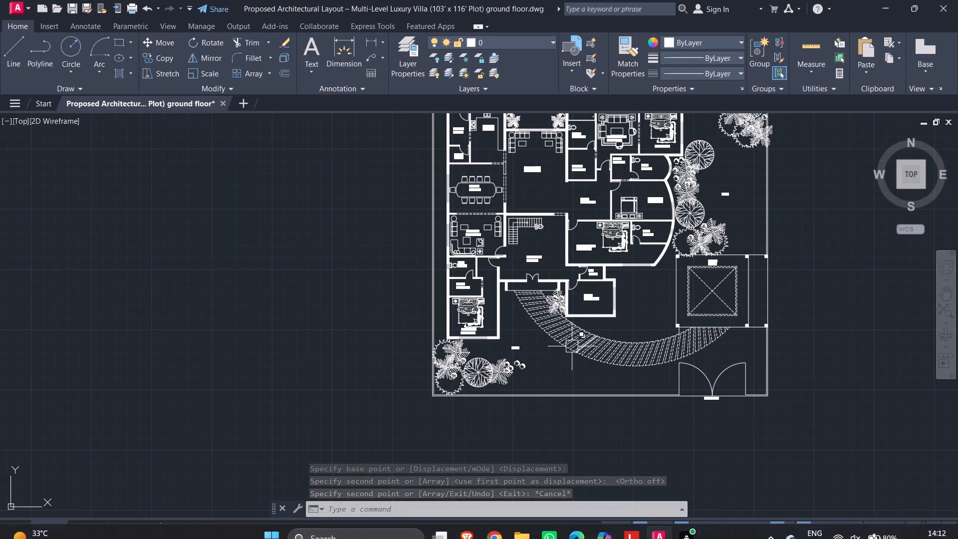
pyautogui.moveTo(572, 346); pyautogui.dragTo(553, 435, button='middle')
pyautogui.scroll(1, 577, 235)
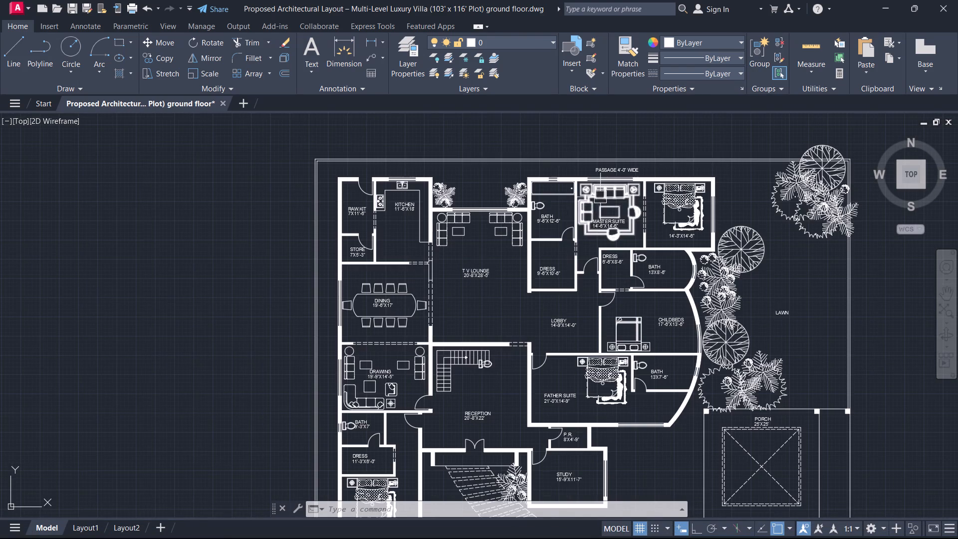
pyautogui.write('DW')
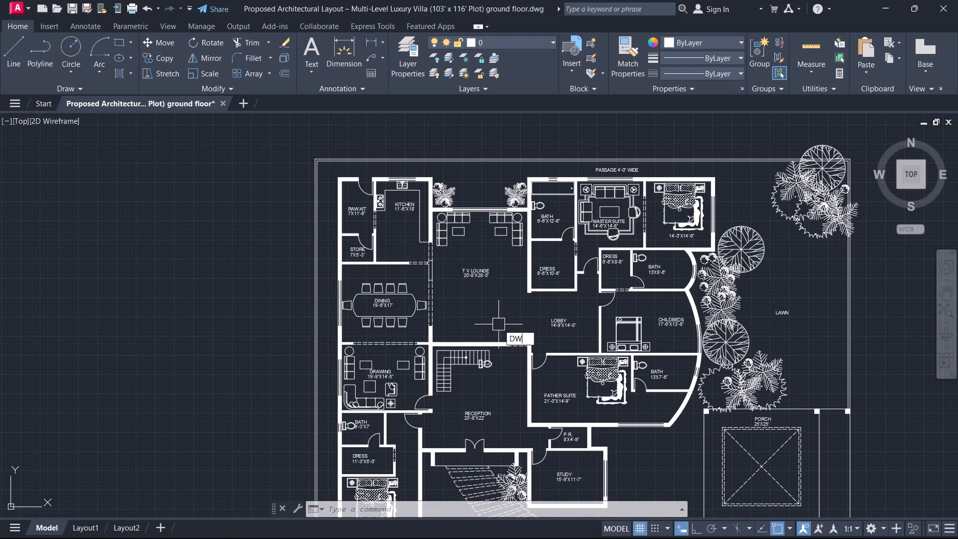
pyautogui.press('space')
pyautogui.click(375, 174)
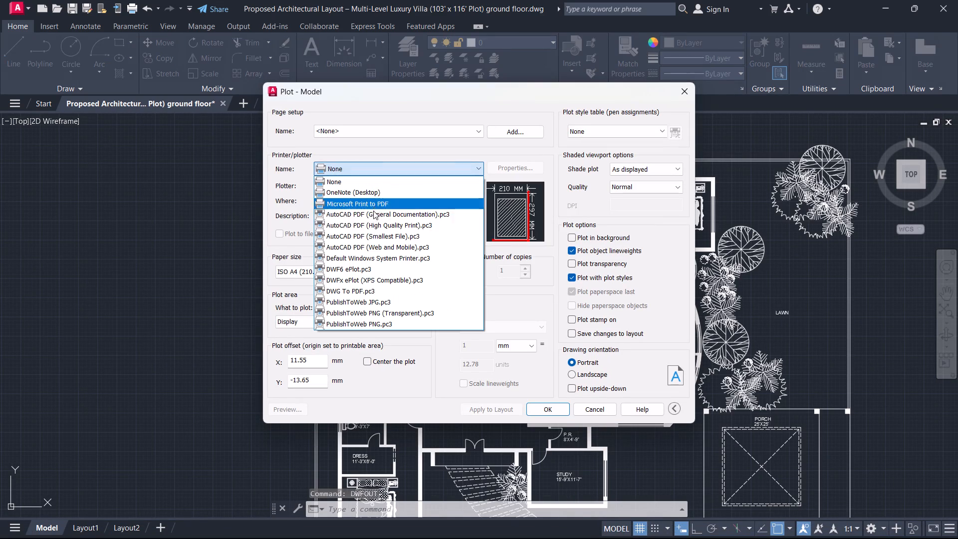
pyautogui.click(372, 288)
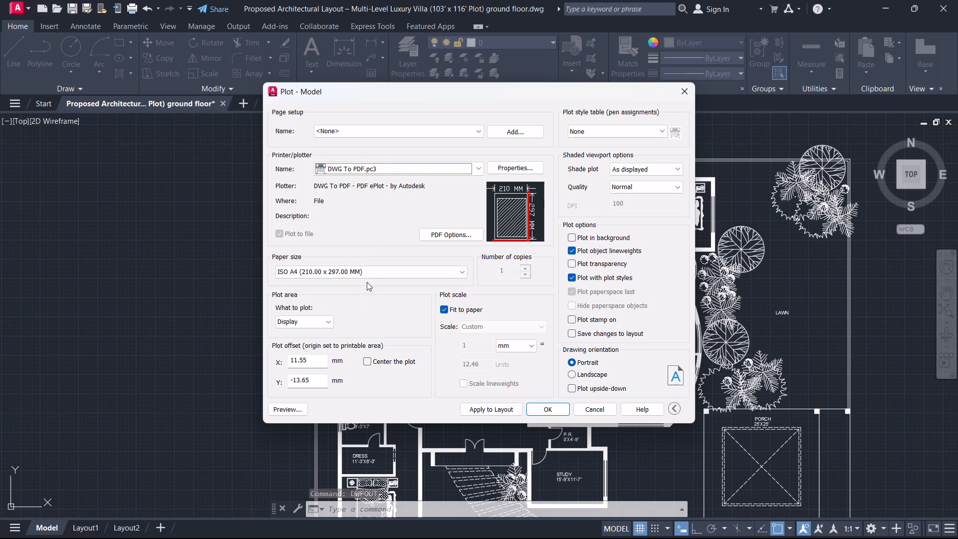
pyautogui.click(369, 273)
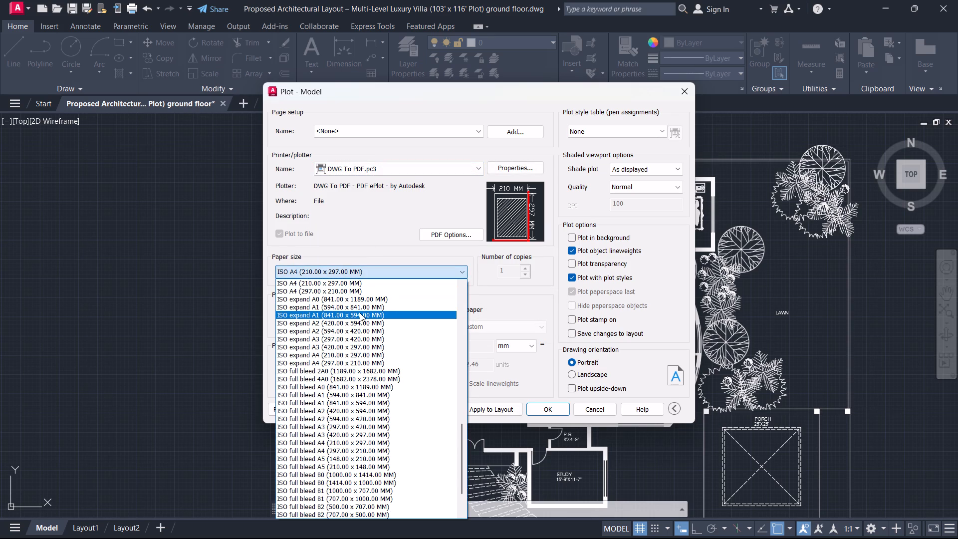
pyautogui.click(360, 313)
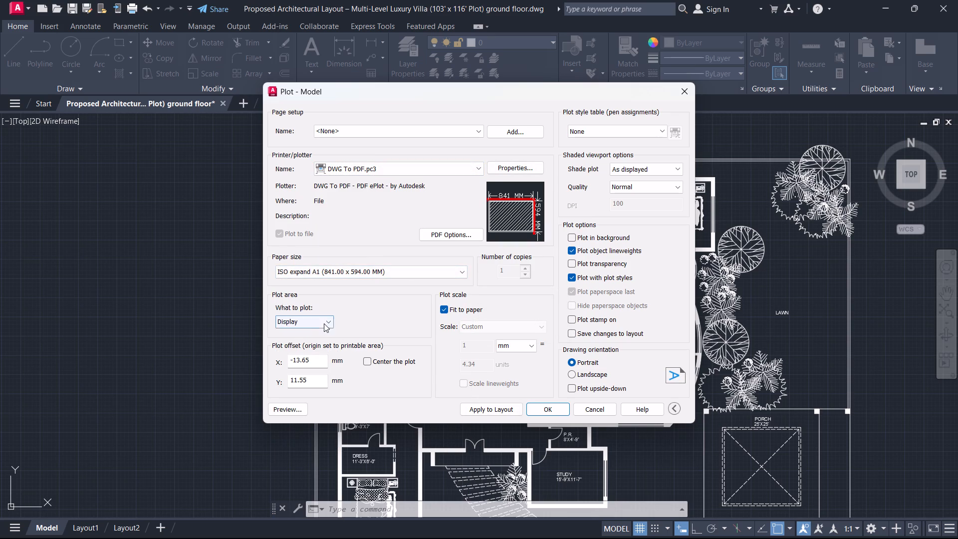
# Define the plot area as a window enclosing the entire ground floor plan, plot boundary and MAIN GATE label.
pyautogui.click(324, 323)
pyautogui.click(322, 360)
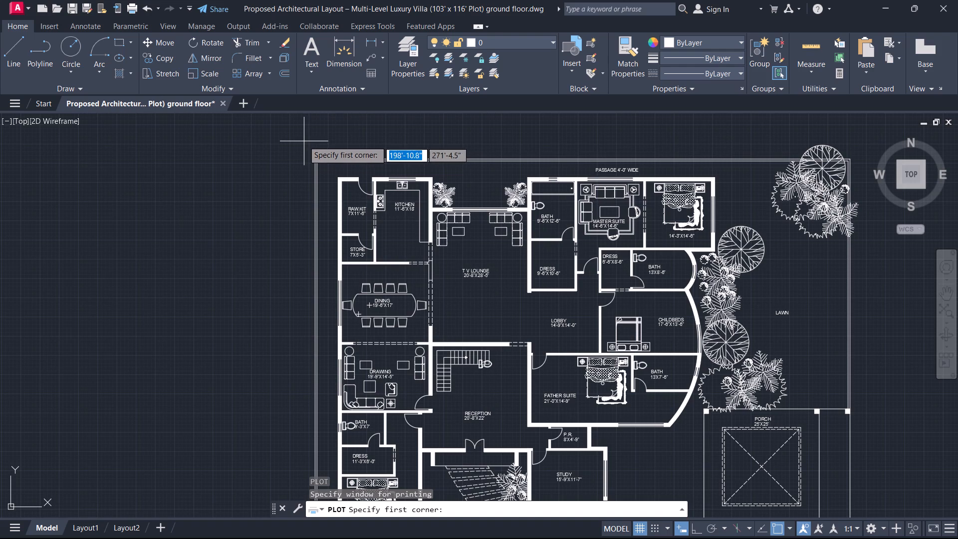
pyautogui.click(303, 141)
pyautogui.moveTo(855, 418); pyautogui.dragTo(746, 227, button='middle')
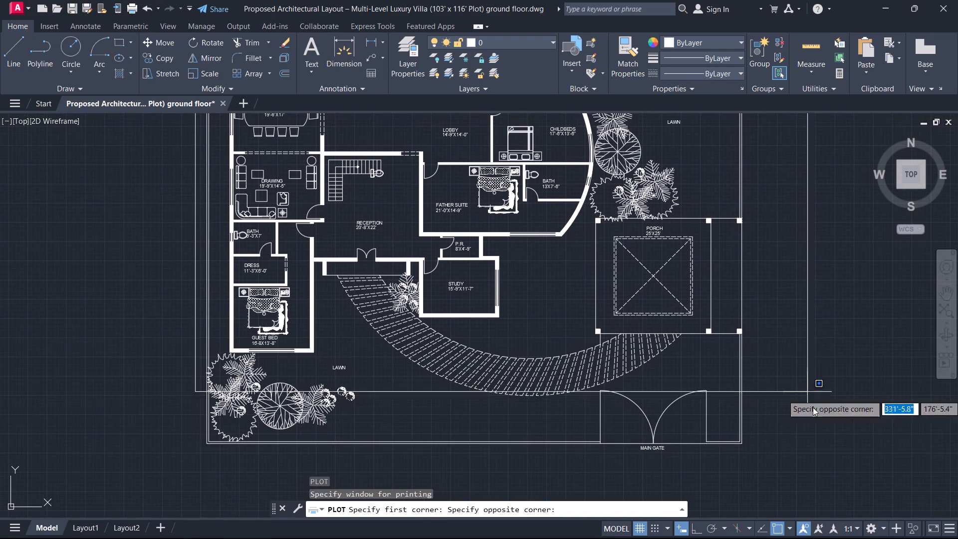
pyautogui.click(769, 480)
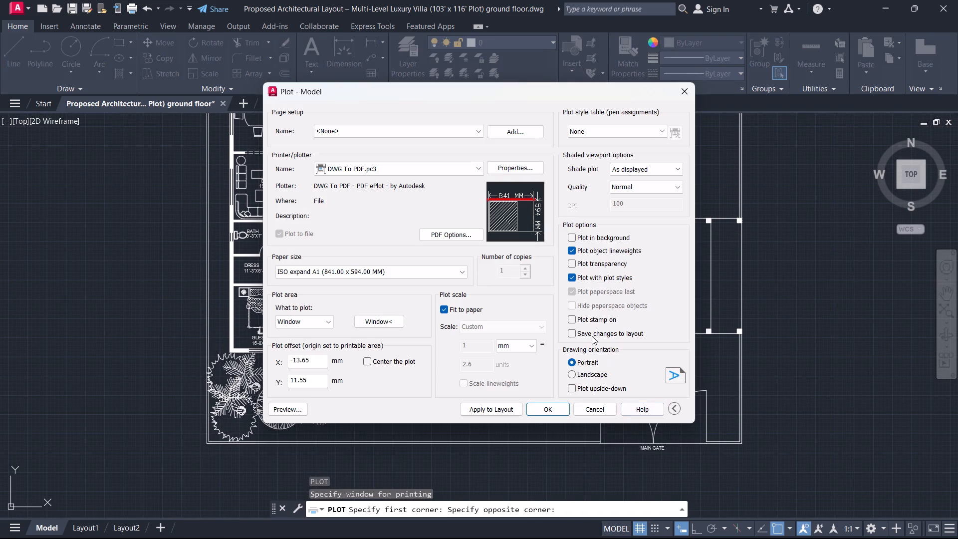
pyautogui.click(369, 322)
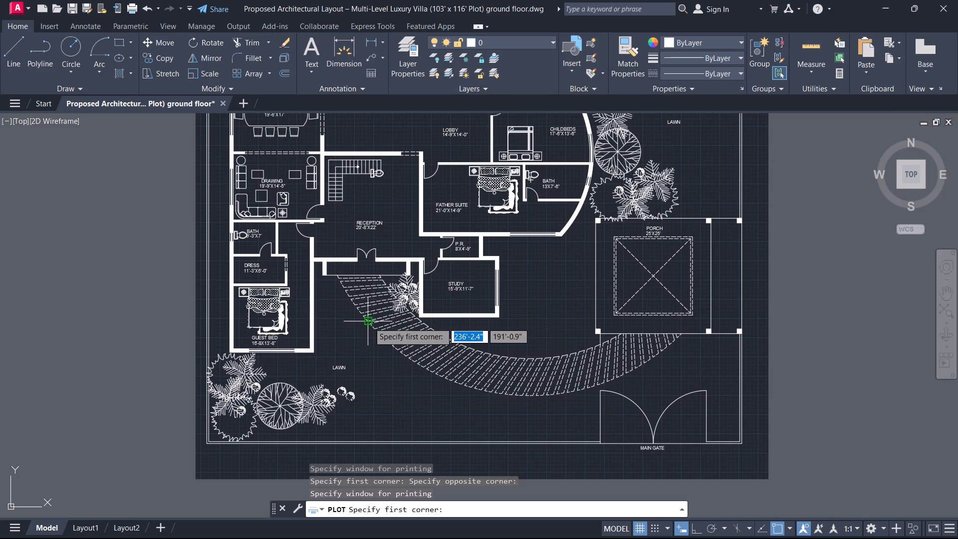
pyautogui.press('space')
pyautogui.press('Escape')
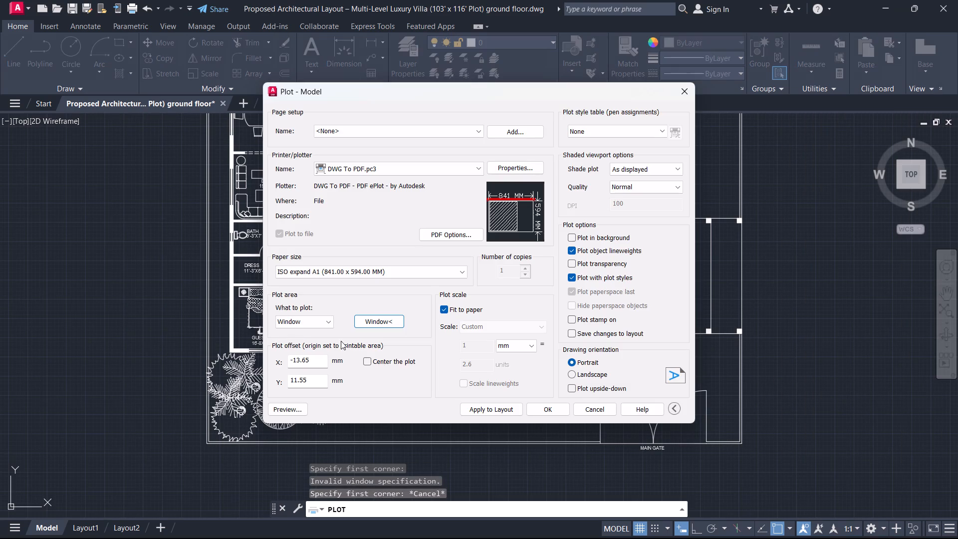
# Apply the current plot settings to the layout, keeping the existing plot window.
pyautogui.click(478, 412)
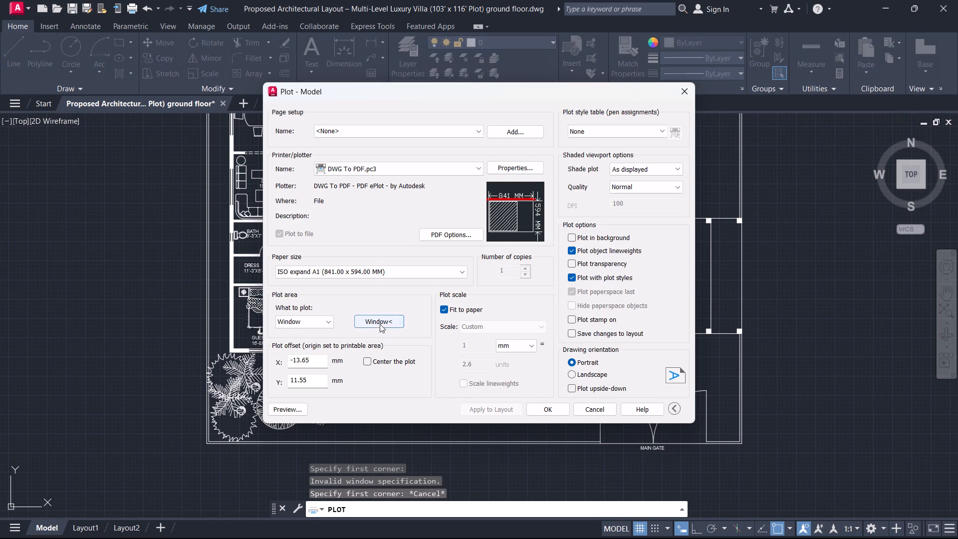
pyautogui.click(382, 320)
pyautogui.press('Escape')
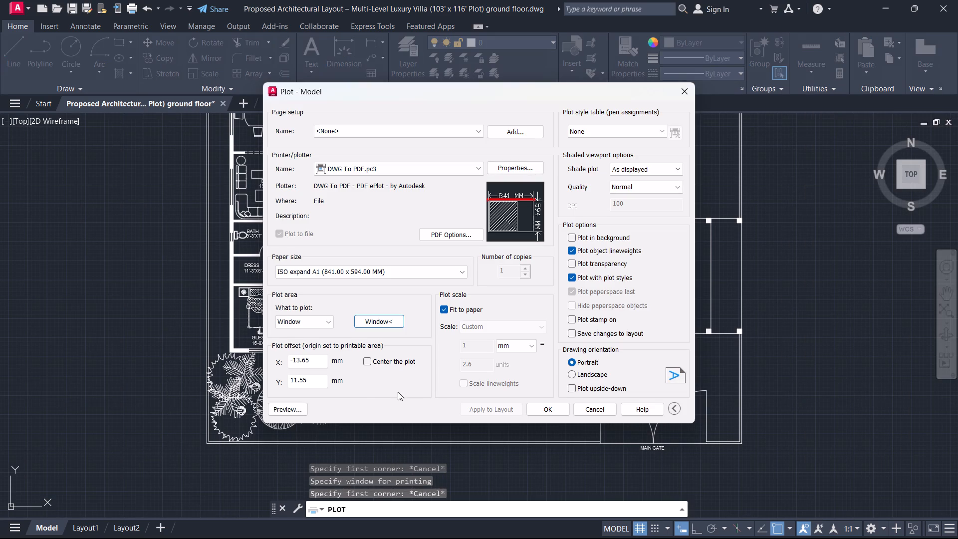
# Centre the plot on the sheet and set the drawing orientation to Landscape.
pyautogui.click(368, 362)
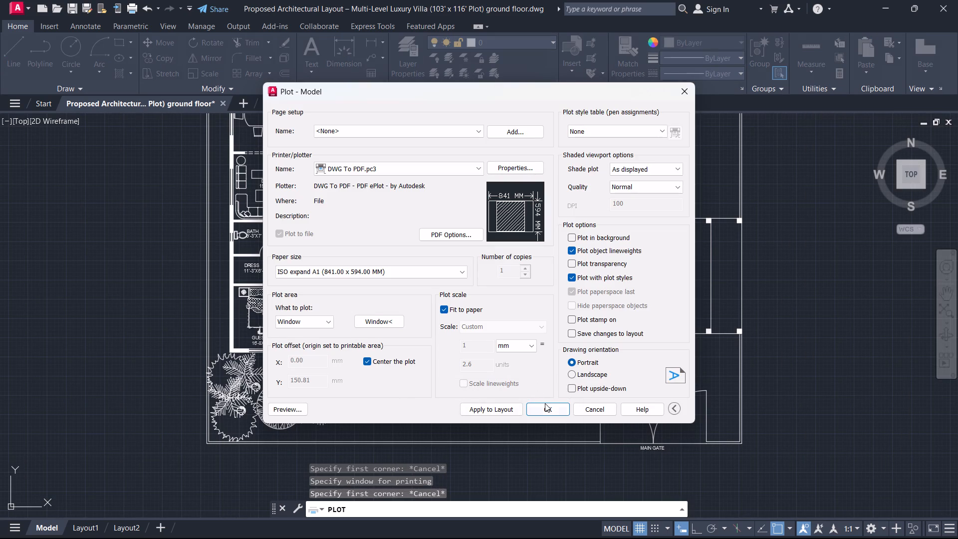
pyautogui.click(640, 168)
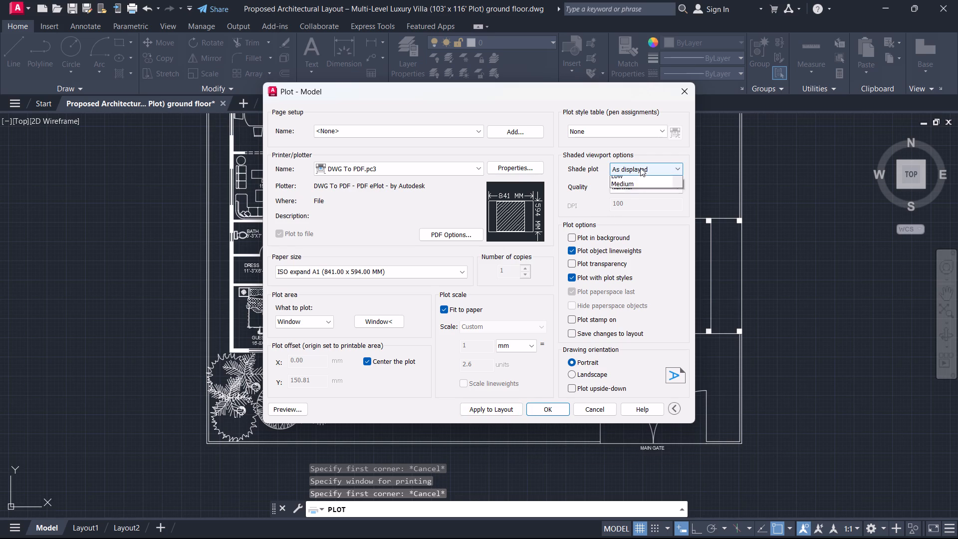
pyautogui.click(589, 370)
pyautogui.click(578, 373)
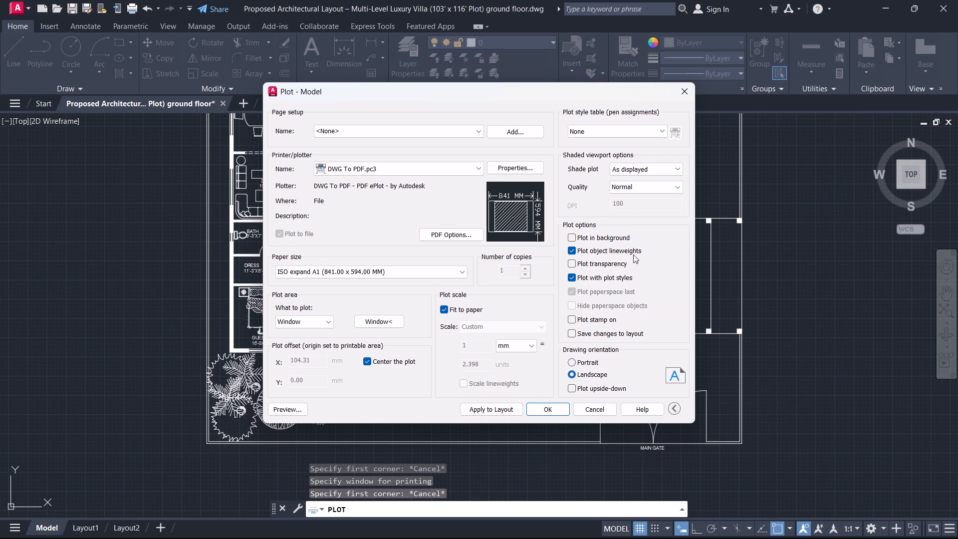
# Set the shade plot option to Legacy wireframe, apply it to the layout and leave the plot setup without plotting.
pyautogui.click(635, 173)
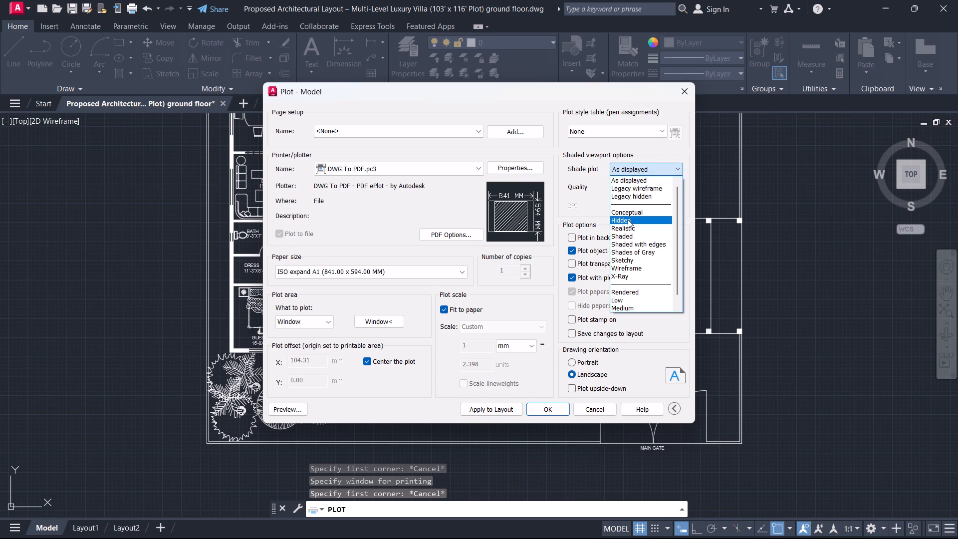
pyautogui.click(626, 232)
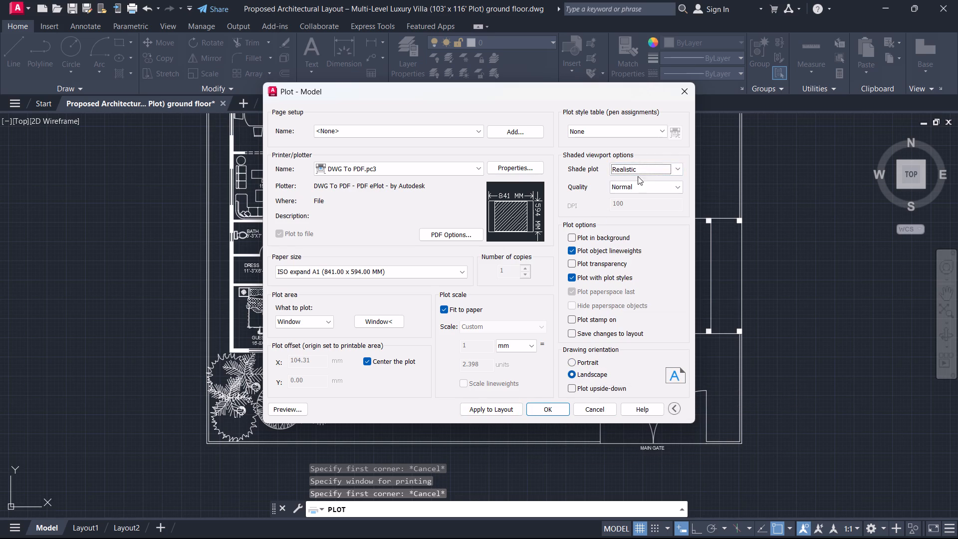
pyautogui.click(639, 172)
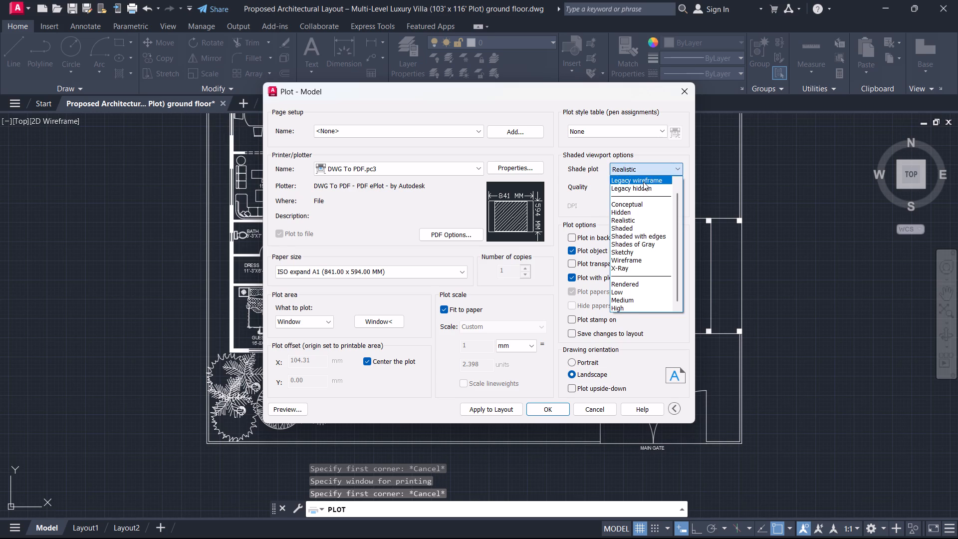
pyautogui.click(643, 182)
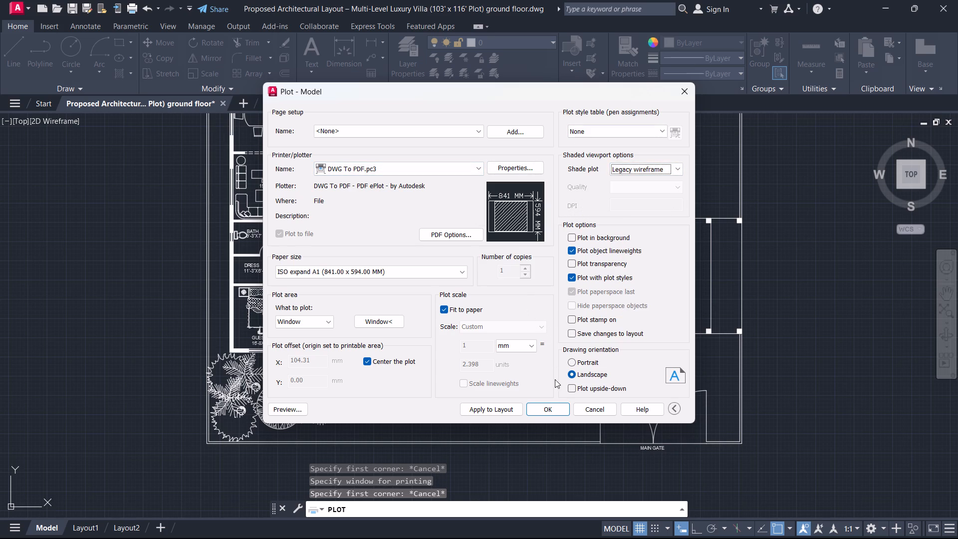
pyautogui.click(508, 411)
pyautogui.click(597, 406)
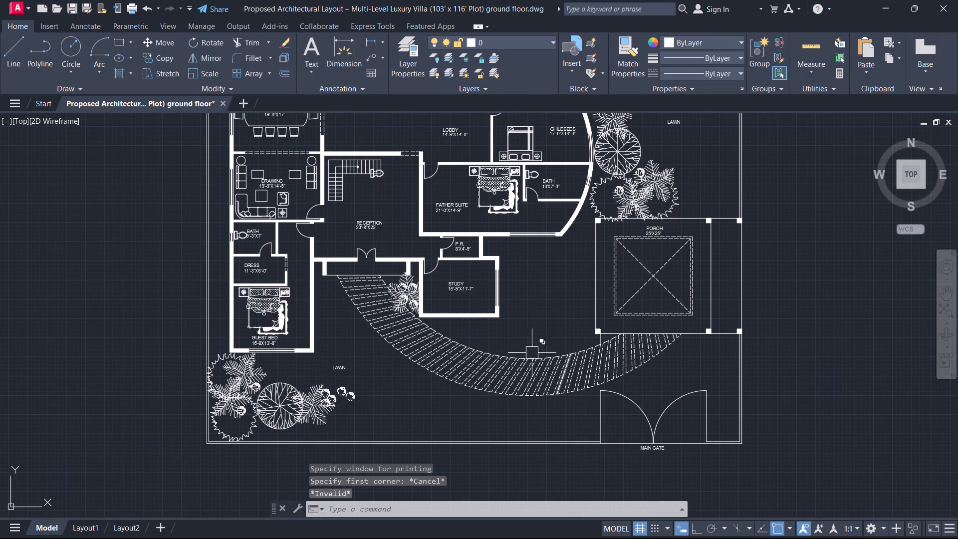
# Add multiline text reading GROUND FLOOR PLAN just below the plot's lower boundary line, under the lawn.
pyautogui.moveTo(410, 411); pyautogui.dragTo(434, 352, button='middle')
pyautogui.press('t')
pyautogui.press('space')
pyautogui.scroll(2, 377, 415)
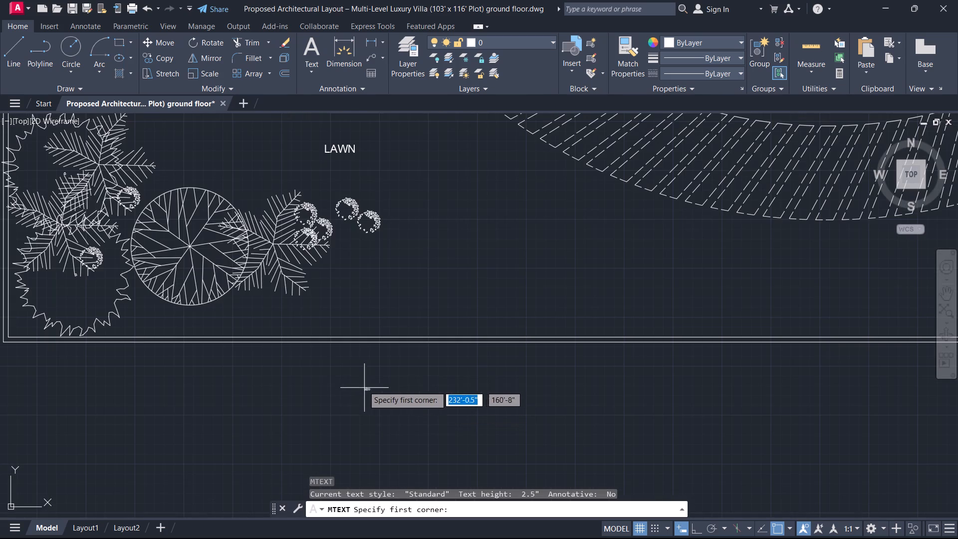
pyautogui.moveTo(335, 364); pyautogui.dragTo(352, 375)
pyautogui.click(782, 403)
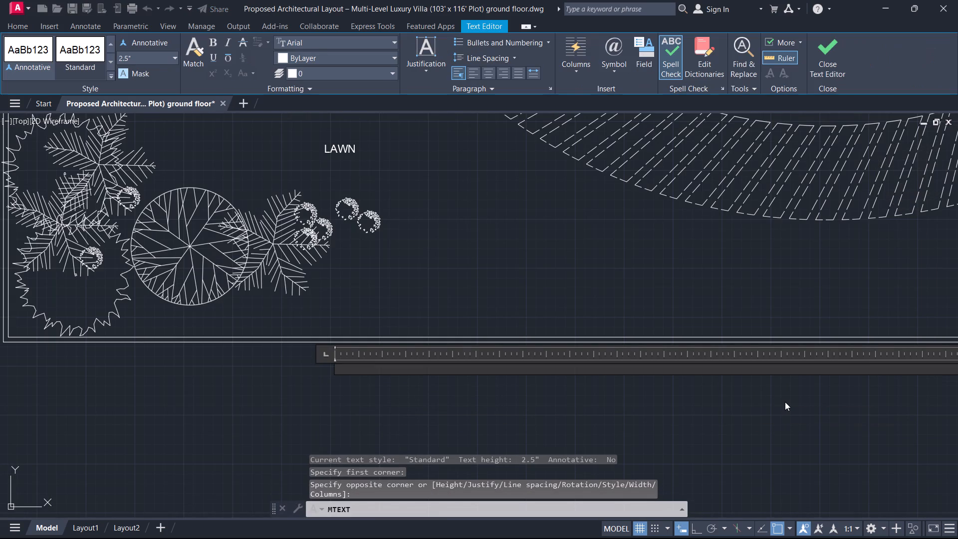
pyautogui.write('GROUND')
pyautogui.press('space')
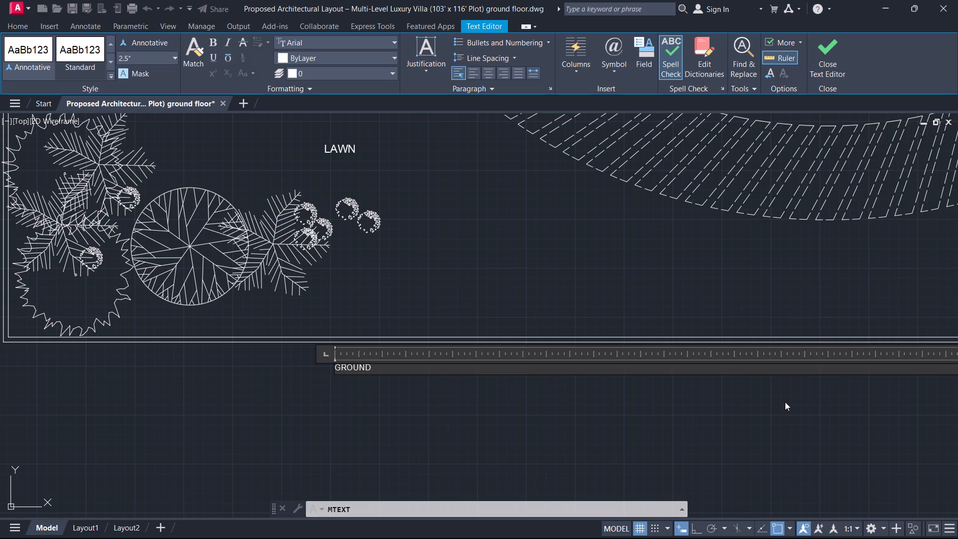
pyautogui.write('FLOOR')
pyautogui.press('space')
pyautogui.write('PLAN')
# Set the height of the whole GROUND FLOOR PLAN title to 2' and finish the text.
pyautogui.hotkey('ctrl', 'a')
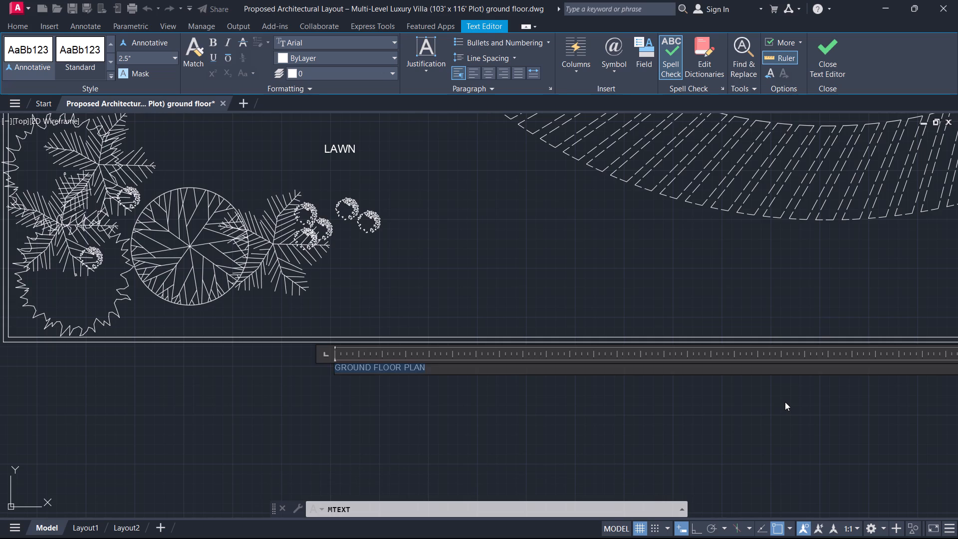
pyautogui.click(156, 61)
pyautogui.write("2'")
pyautogui.press('Return')
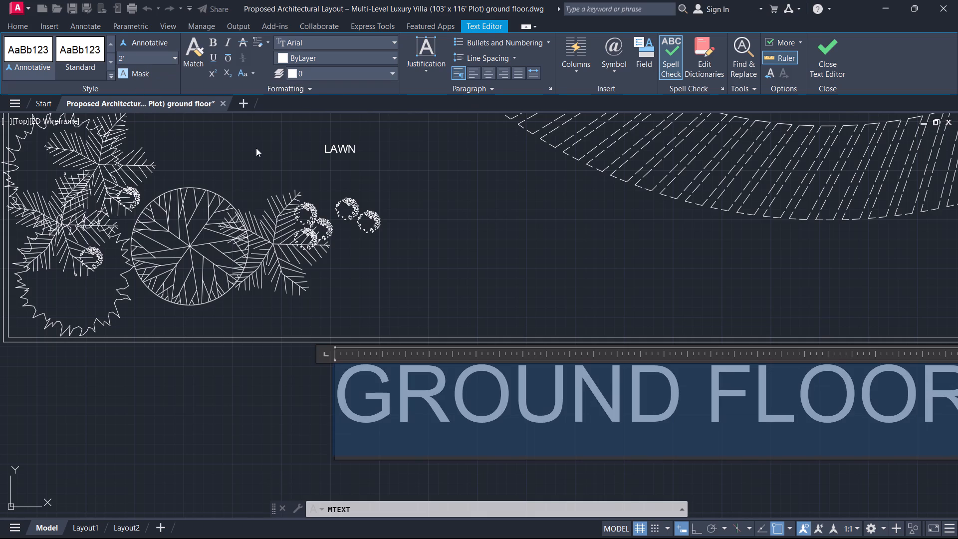
pyautogui.scroll(-7, 554, 94)
pyautogui.click(827, 56)
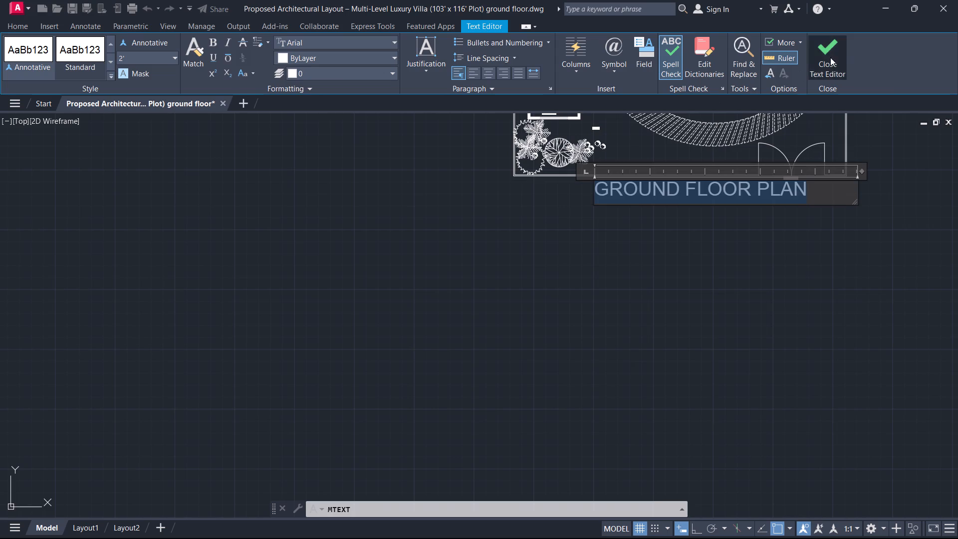
# Underline the whole GROUND FLOOR PLAN title.
pyautogui.scroll(1, 641, 185)
pyautogui.moveTo(641, 185); pyautogui.dragTo(576, 228, button='middle')
pyautogui.doubleClick(578, 234)
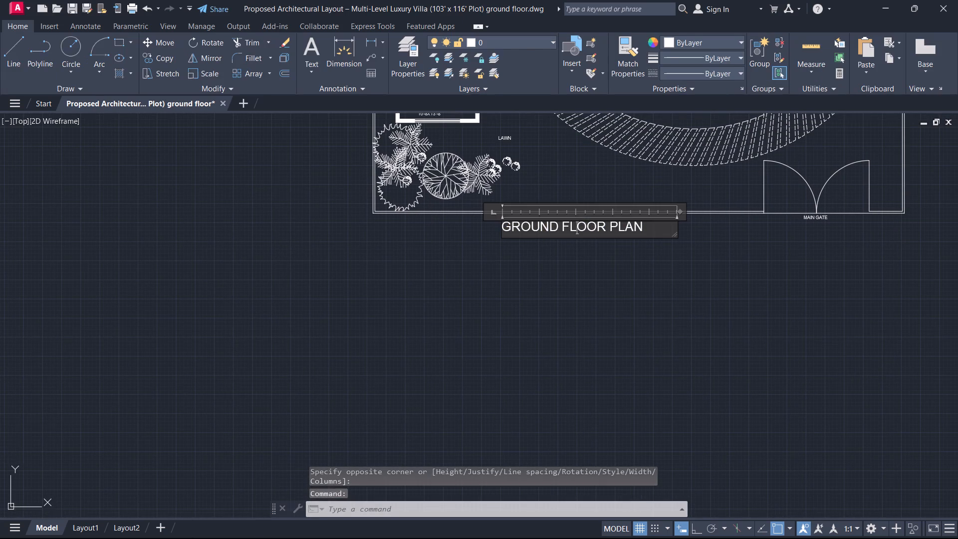
pyautogui.hotkey('ctrl', 'a')
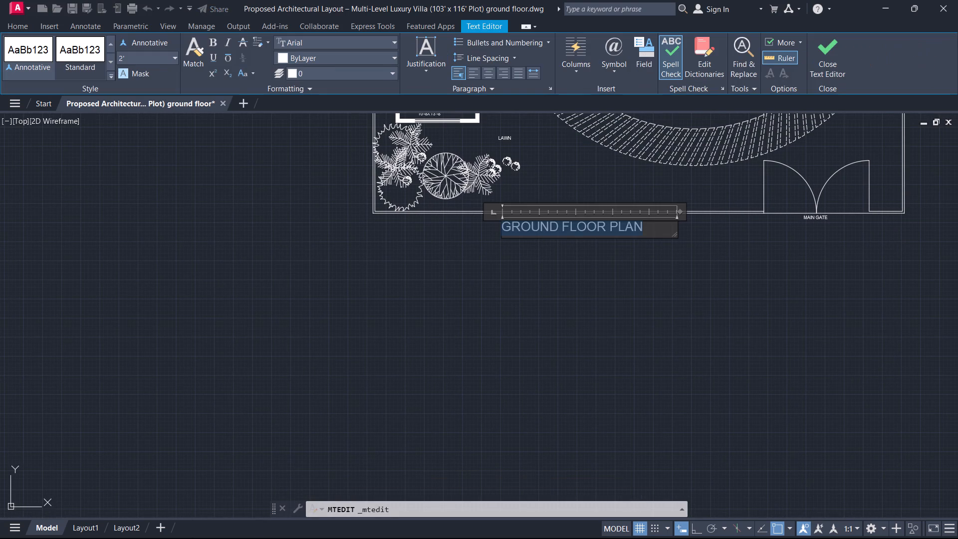
pyautogui.hotkey('ctrl', 'u')
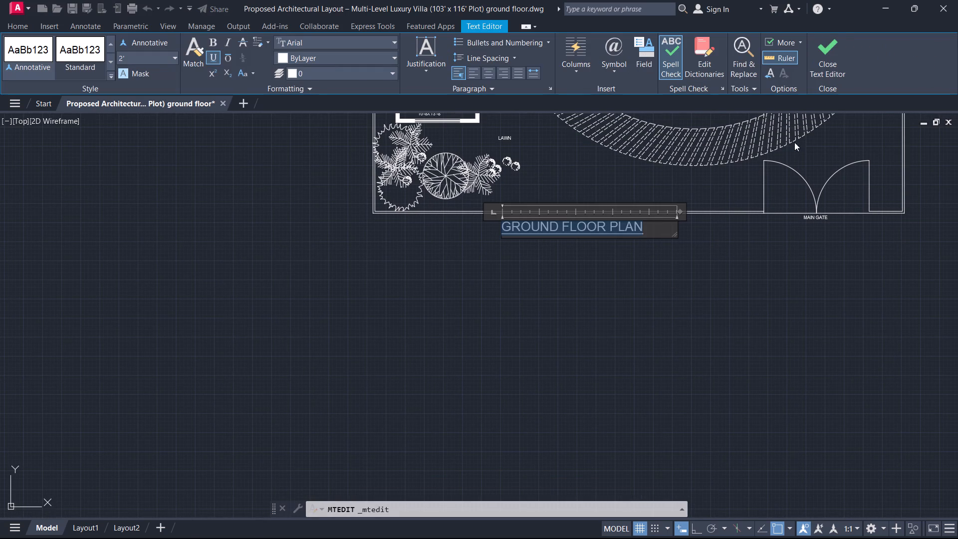
pyautogui.click(834, 49)
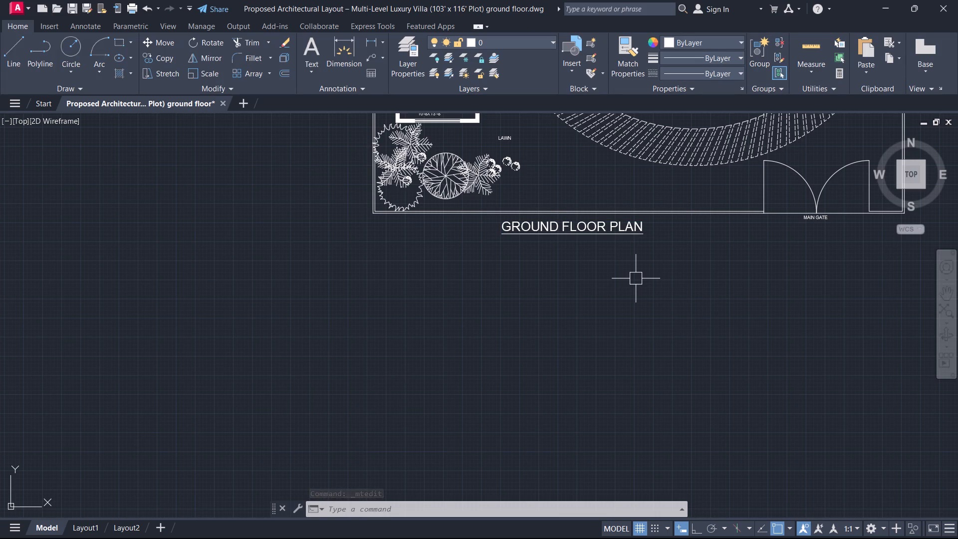
# Preview the plot and examine the room labels, linework and sheet layout of the ground floor plan, then close it without plotting.
pyautogui.scroll(-1, 642, 280)
pyautogui.moveTo(624, 295); pyautogui.dragTo(624, 317, button='middle')
pyautogui.rightClick(615, 308)
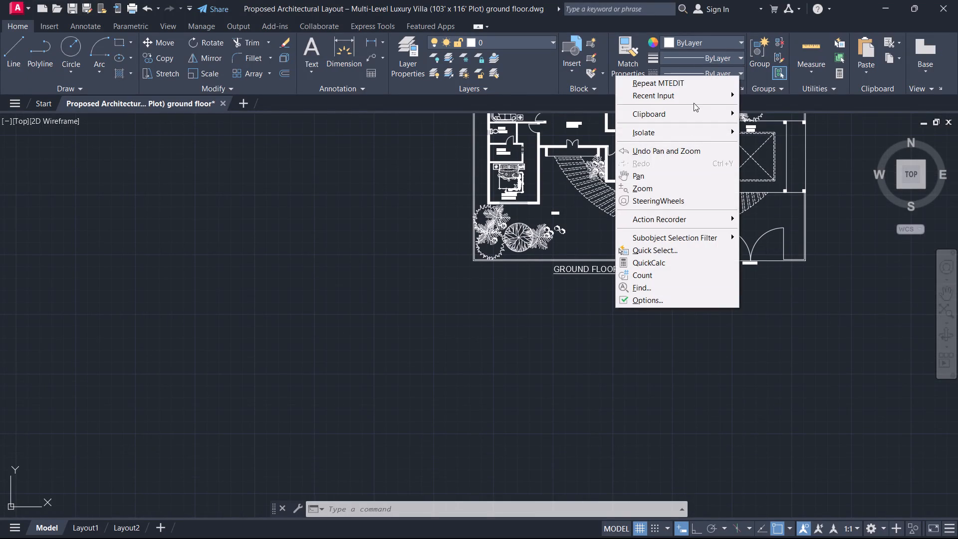
pyautogui.click(706, 96)
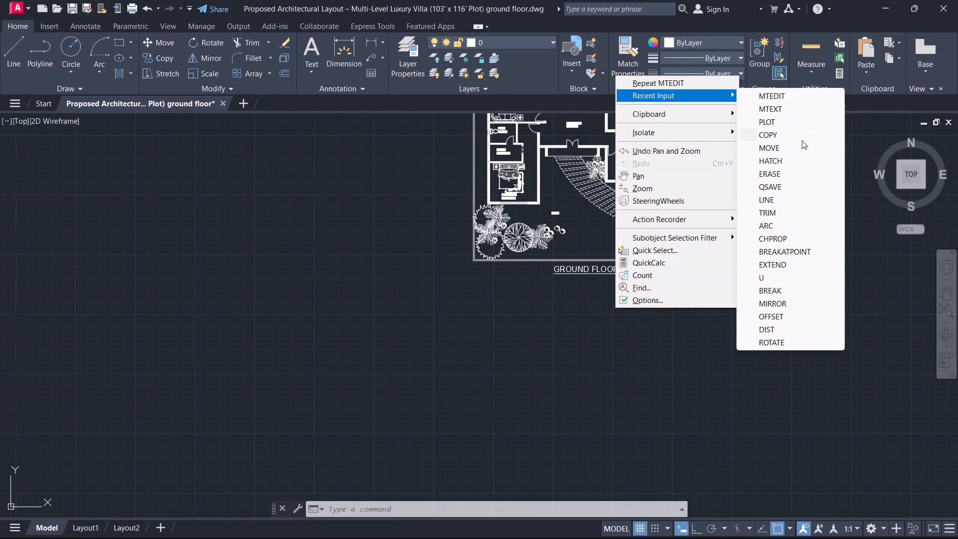
pyautogui.click(784, 124)
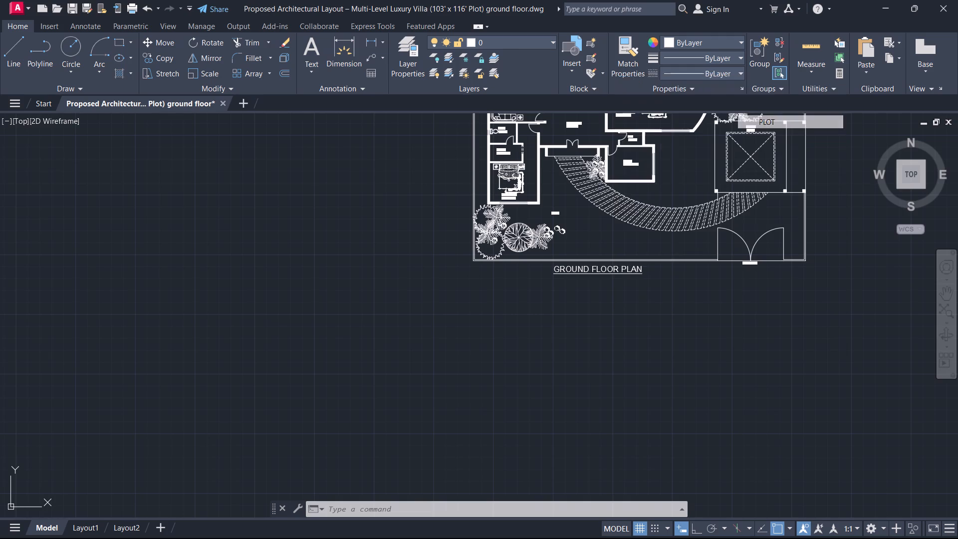
pyautogui.click(299, 410)
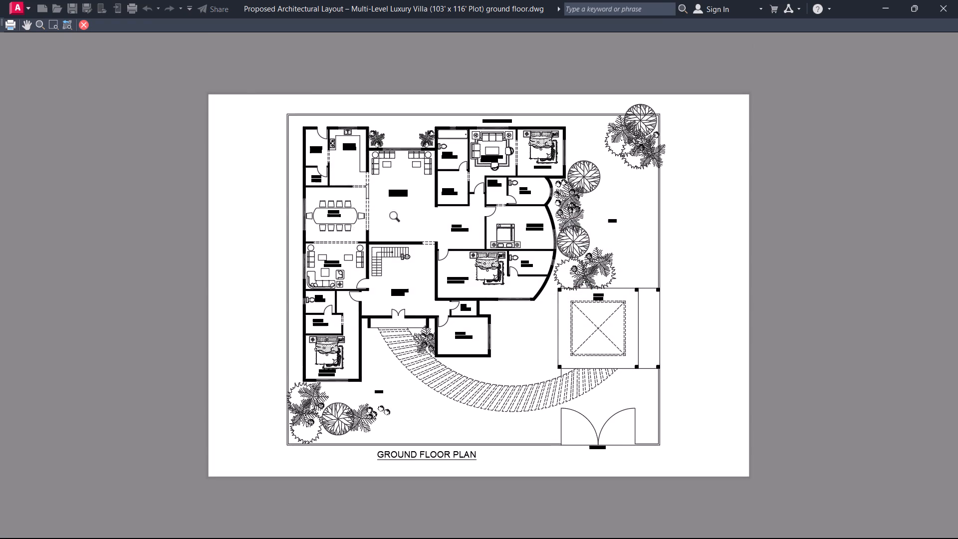
pyautogui.scroll(2, 387, 194)
pyautogui.scroll(-2, 393, 218)
pyautogui.scroll(1, 589, 346)
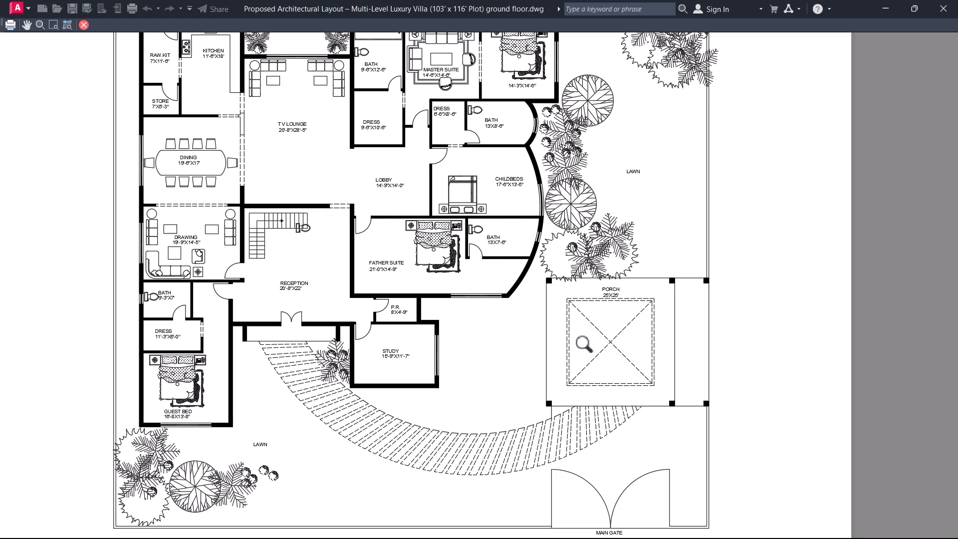
pyautogui.moveTo(501, 292); pyautogui.dragTo(554, 325, button='middle')
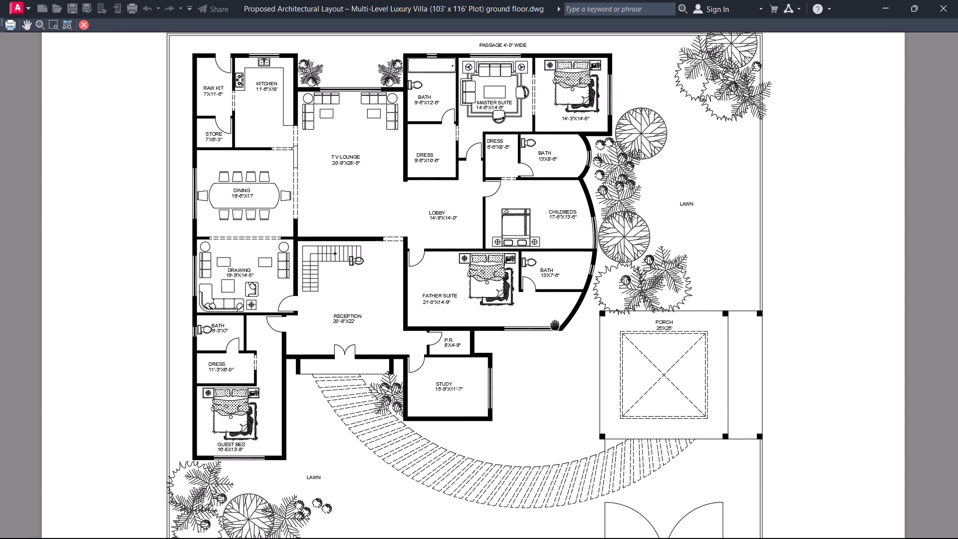
pyautogui.moveTo(554, 325); pyautogui.dragTo(572, 285, button='middle')
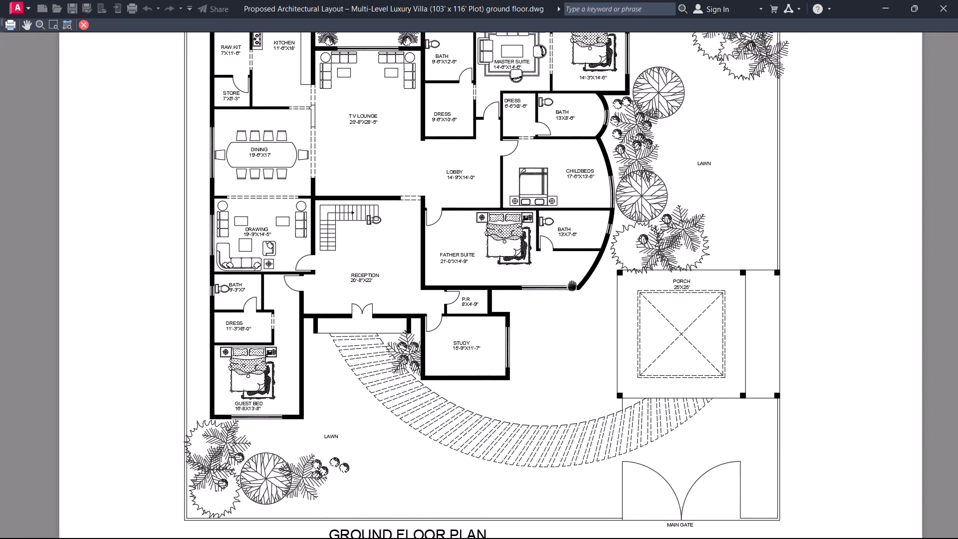
pyautogui.moveTo(572, 285); pyautogui.dragTo(558, 317, button='middle')
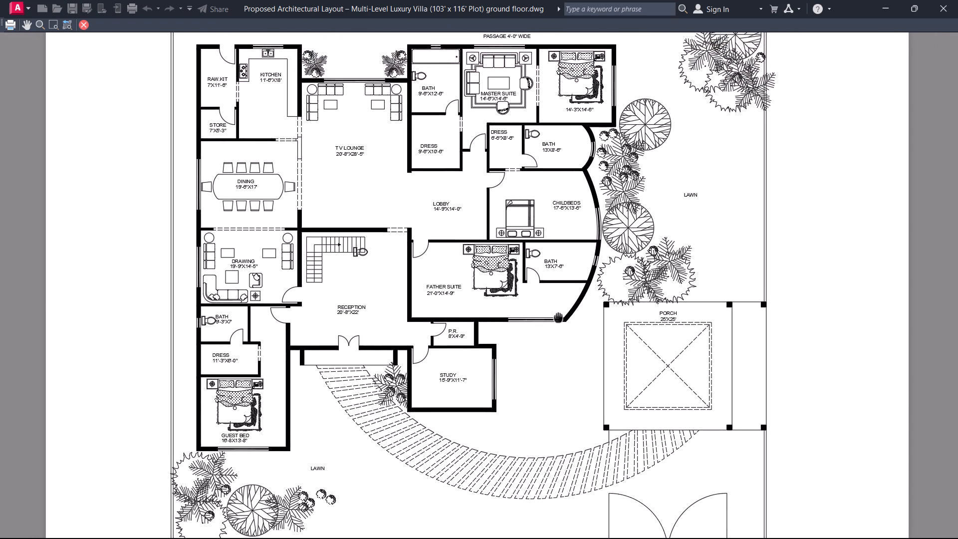
pyautogui.moveTo(558, 317); pyautogui.dragTo(552, 357, button='middle')
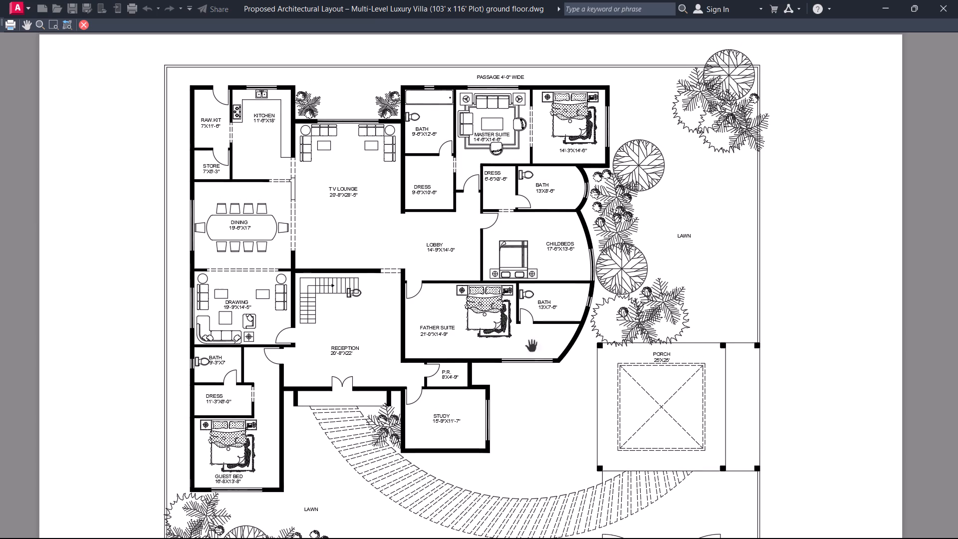
pyautogui.click(83, 21)
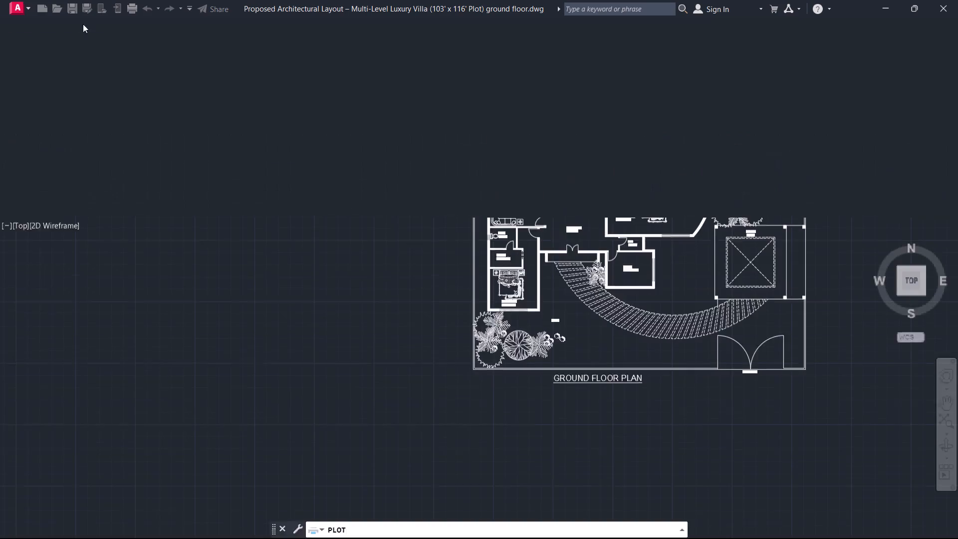
pyautogui.click(680, 98)
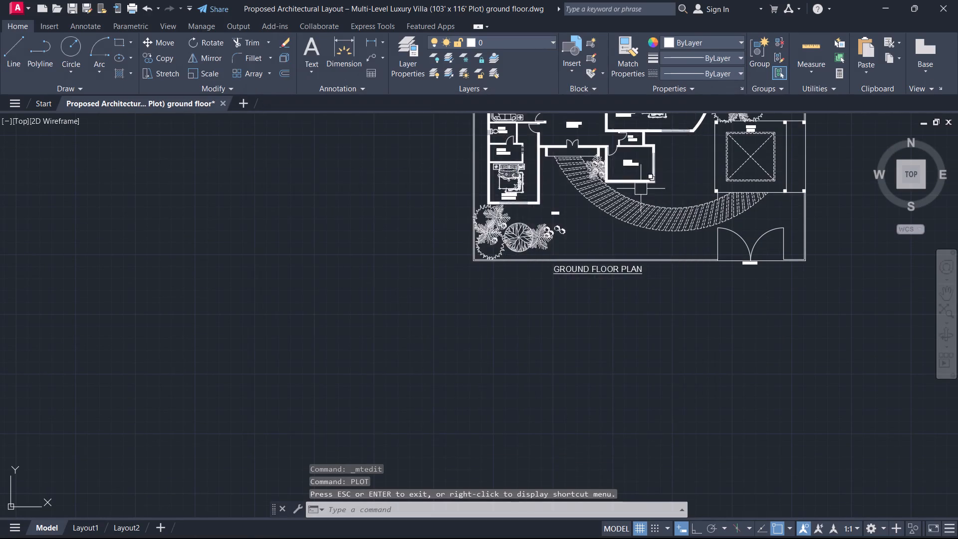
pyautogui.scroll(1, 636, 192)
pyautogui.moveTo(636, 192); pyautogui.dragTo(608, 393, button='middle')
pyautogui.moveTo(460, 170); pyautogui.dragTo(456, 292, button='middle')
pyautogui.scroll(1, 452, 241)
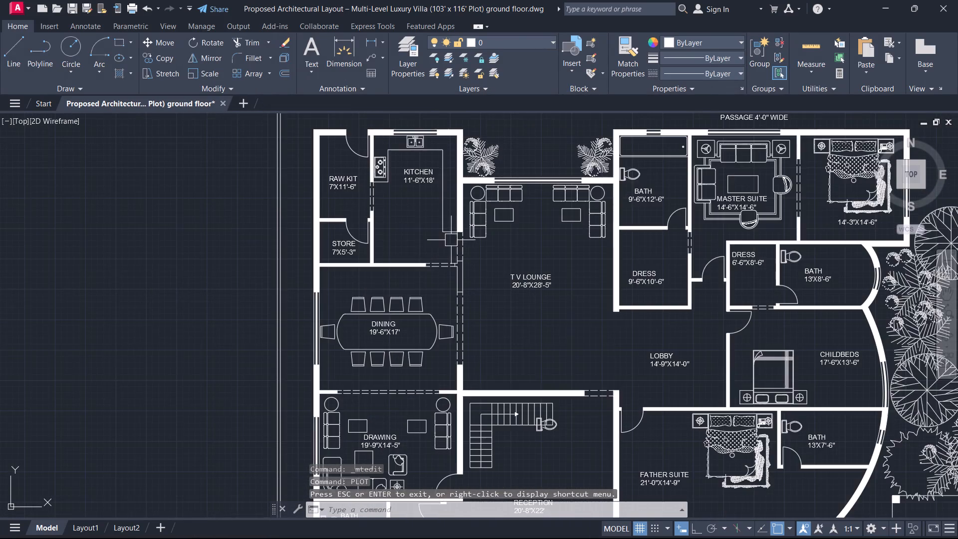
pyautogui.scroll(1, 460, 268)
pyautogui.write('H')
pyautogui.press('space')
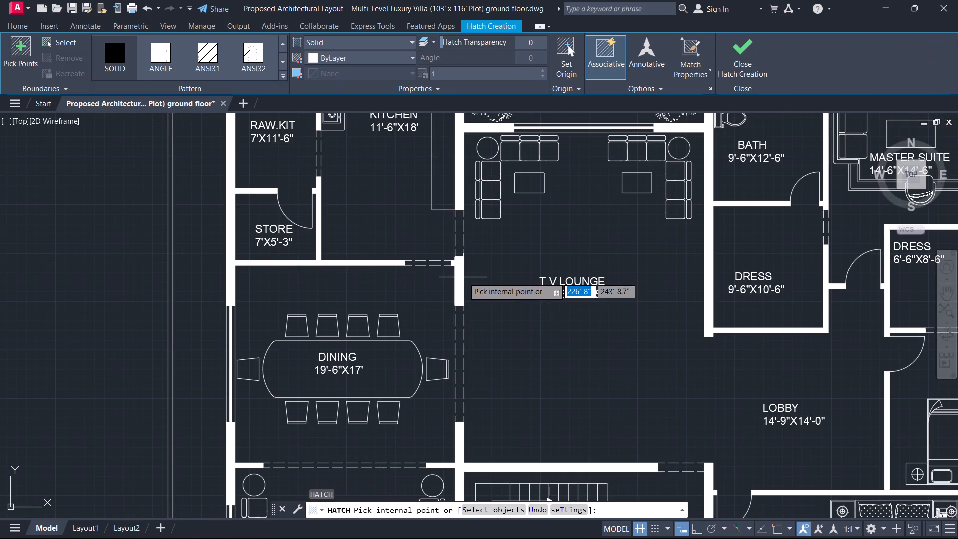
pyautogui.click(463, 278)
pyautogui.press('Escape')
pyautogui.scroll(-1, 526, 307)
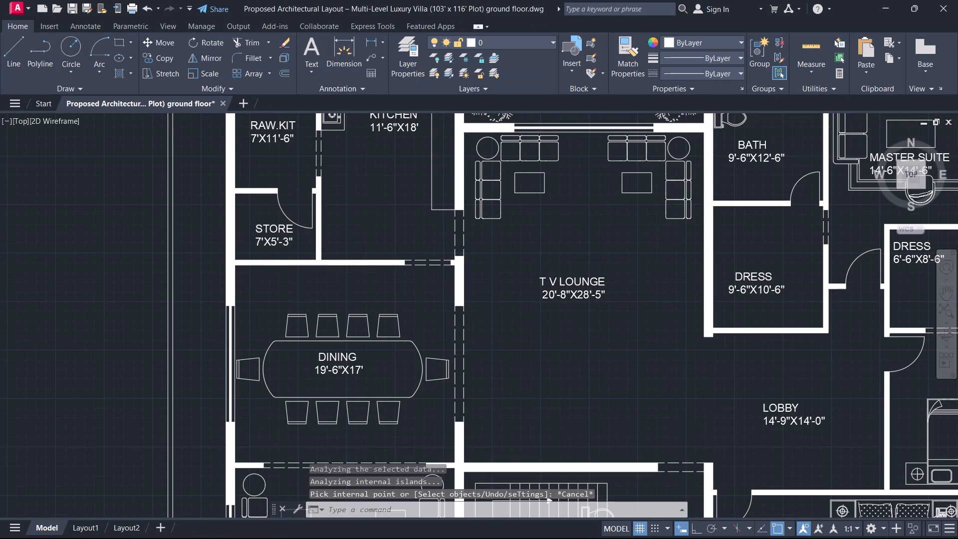
# Plot the ground floor plan to PDF in the SYMBIOSIS SOLUTIONS INTERSHIP folder on the Desktop, and close the resulting PDF.
pyautogui.write('DW')
pyautogui.press('space')
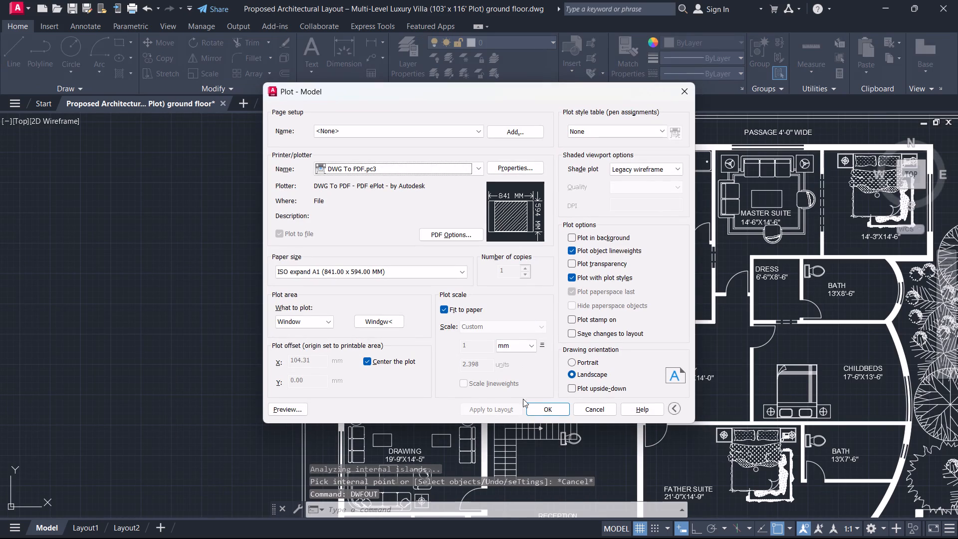
pyautogui.click(538, 408)
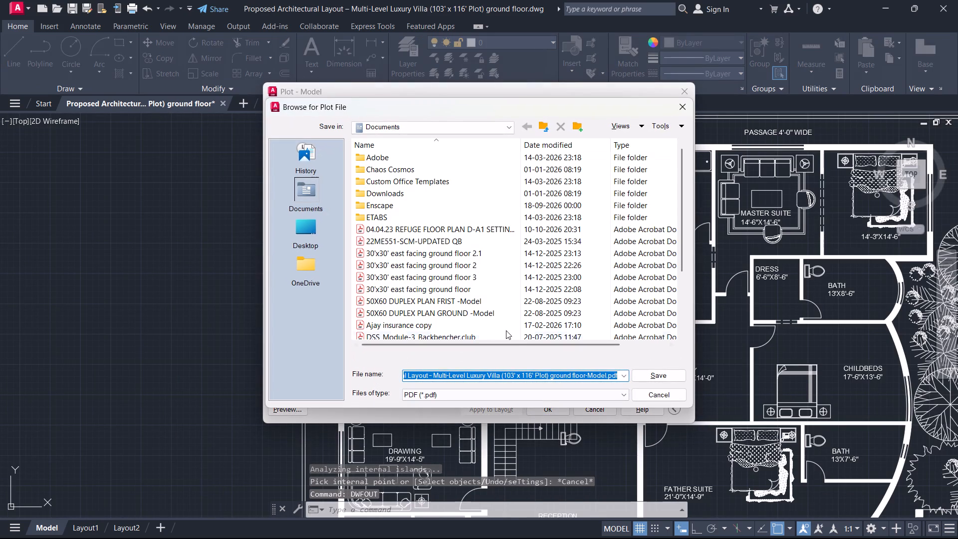
pyautogui.click(309, 226)
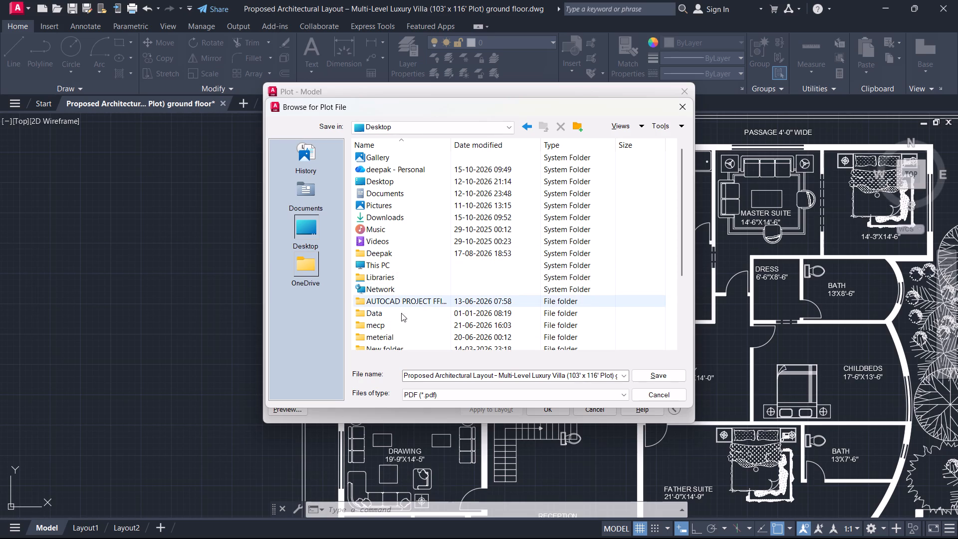
pyautogui.scroll(-3, 408, 306)
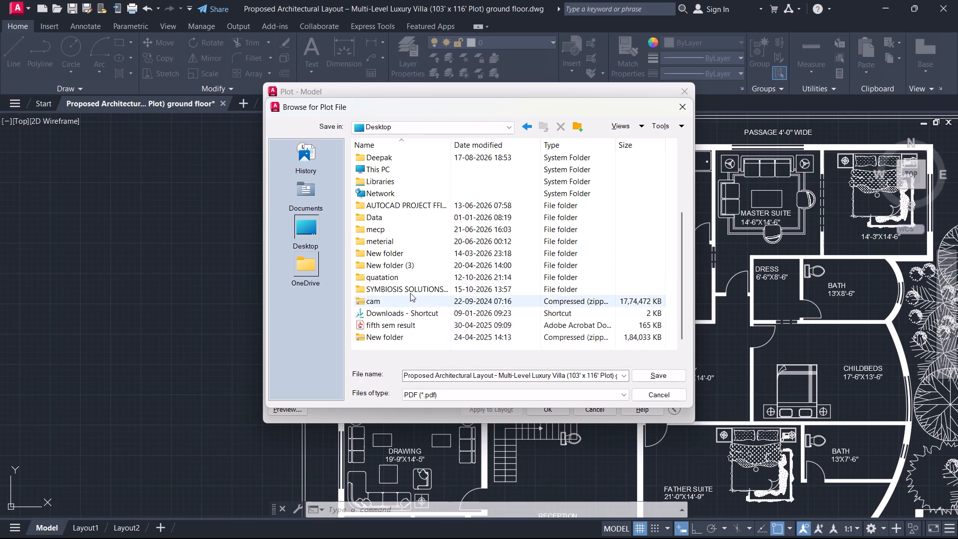
pyautogui.doubleClick(415, 284)
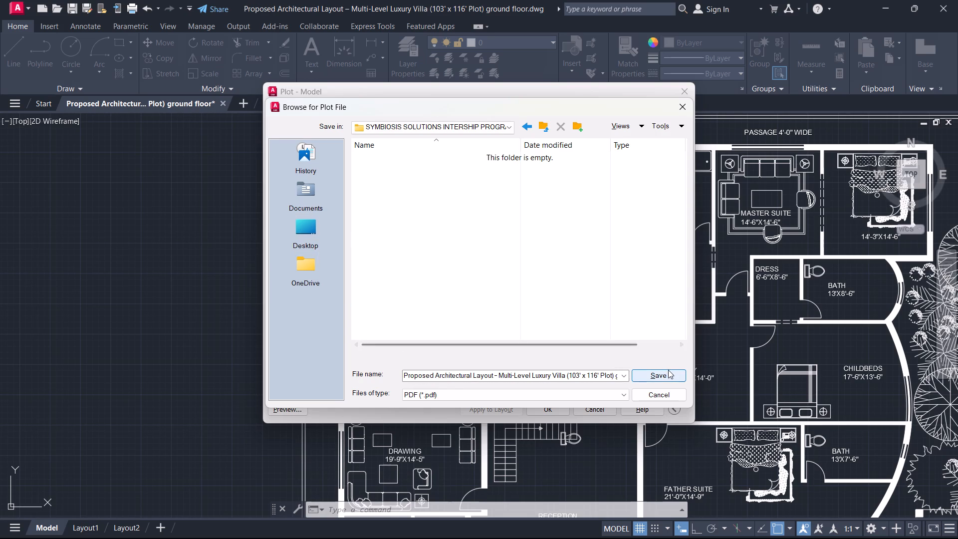
pyautogui.click(665, 371)
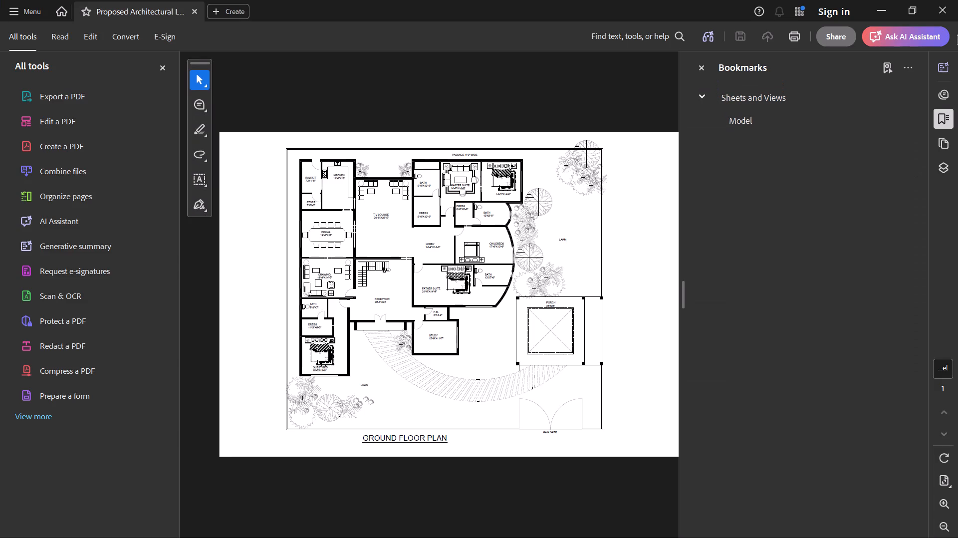
pyautogui.click(950, 5)
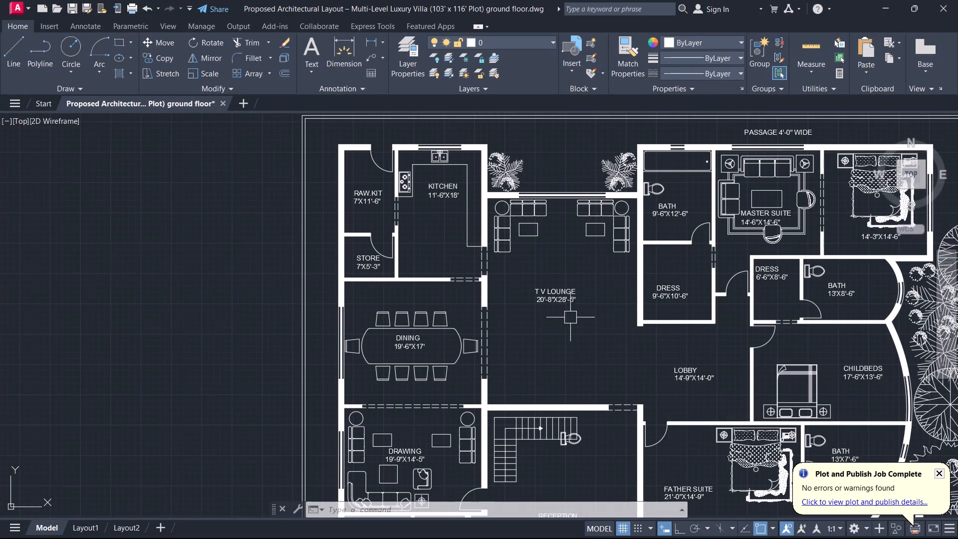
# Save the ground floor drawing under its existing name.
pyautogui.moveTo(596, 344); pyautogui.dragTo(541, 284, button='middle')
pyautogui.scroll(-1, 538, 284)
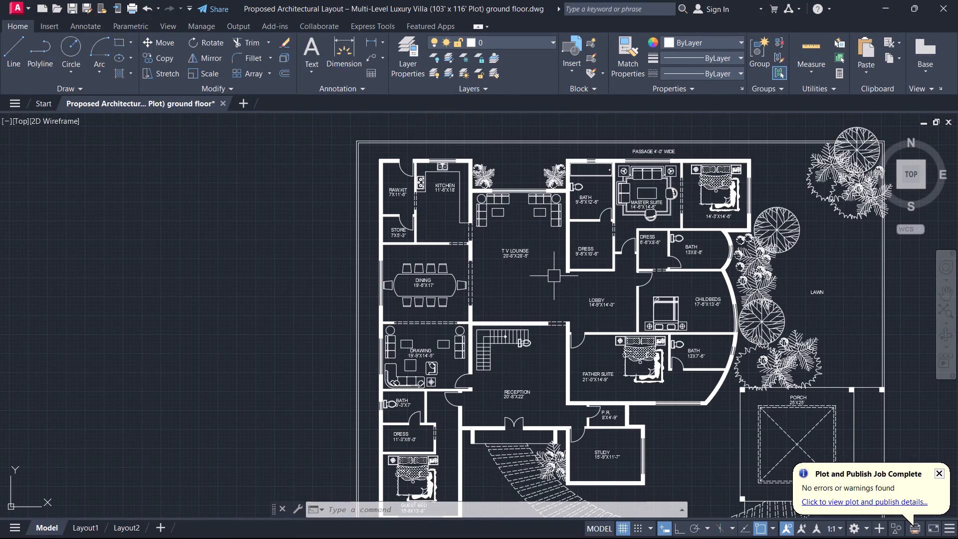
pyautogui.hotkey('ctrl', 's')
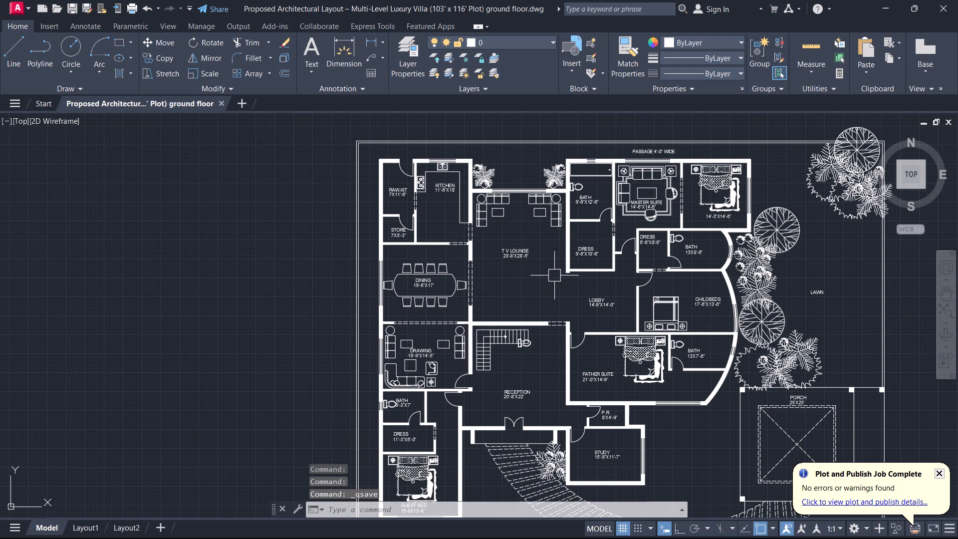
# Turn off command log file recording with LOGFILEOFF.
pyautogui.write('LOGF')
pyautogui.press('Down')
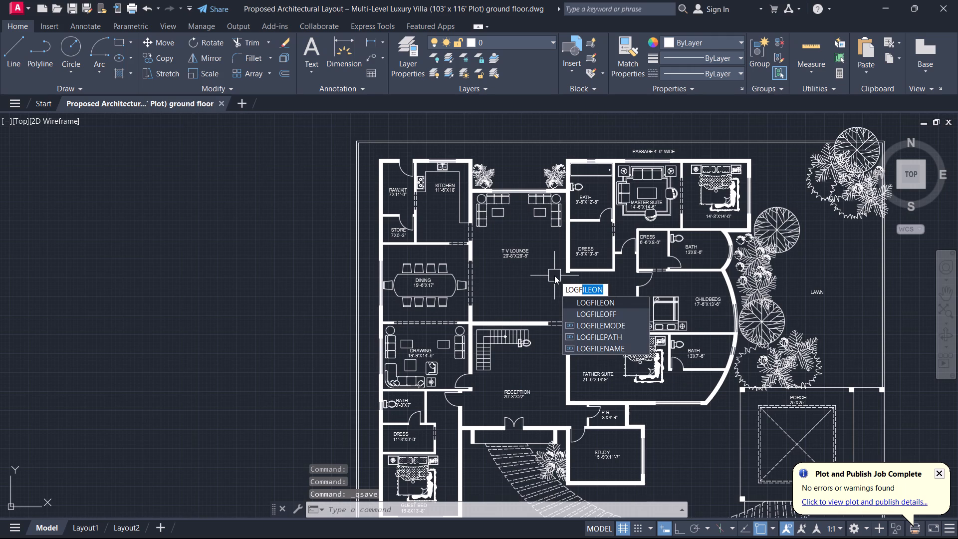
pyautogui.press('Return')
pyautogui.press('Return')
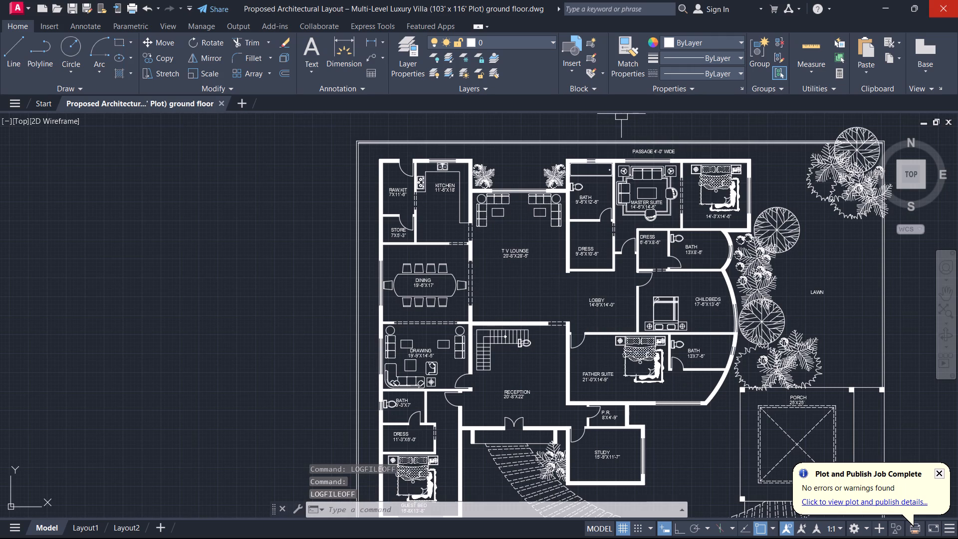
# Close AutoCAD.
pyautogui.click(957, 0)
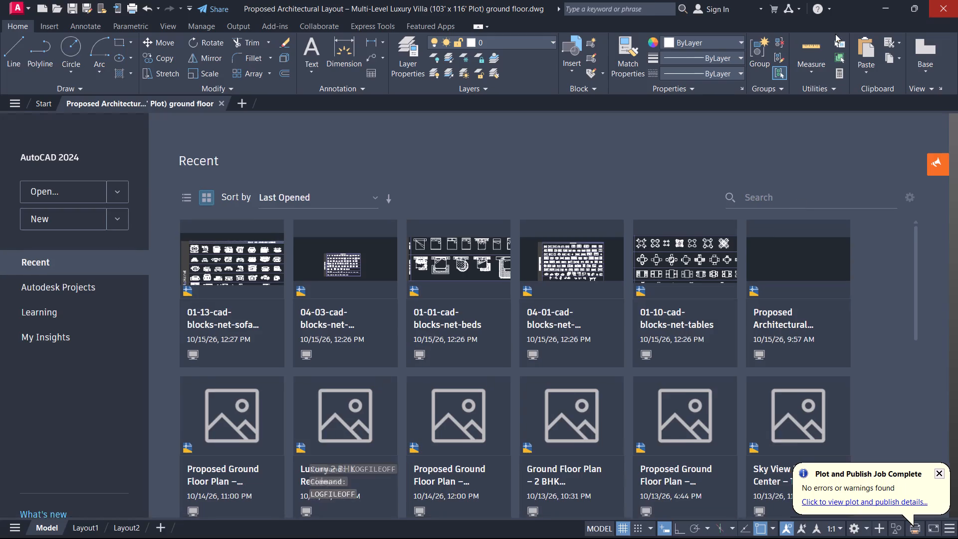